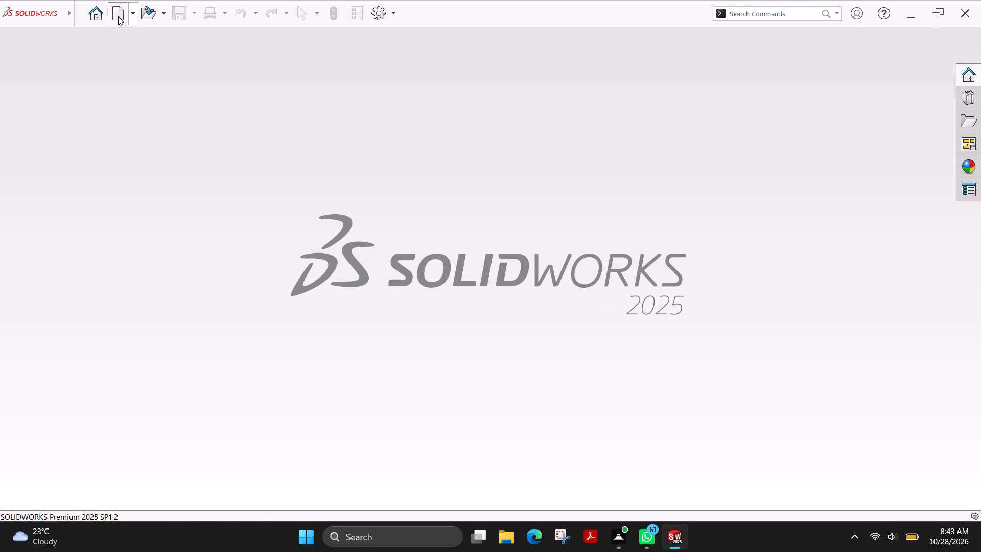
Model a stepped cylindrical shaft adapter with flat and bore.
Create a new part document.
{"action": "left_click", "coordinate": [118, 16]}
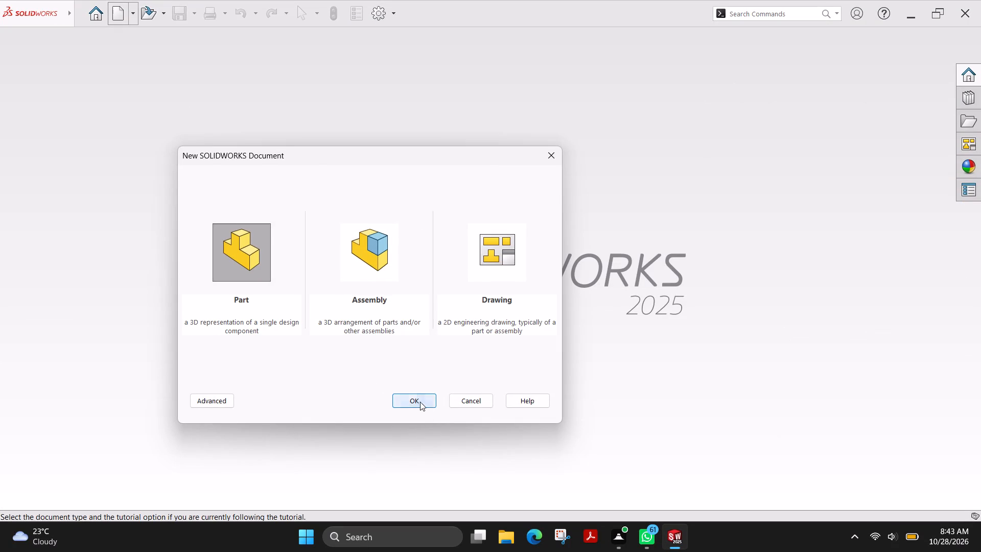
{"action": "left_click", "coordinate": [420, 402]}
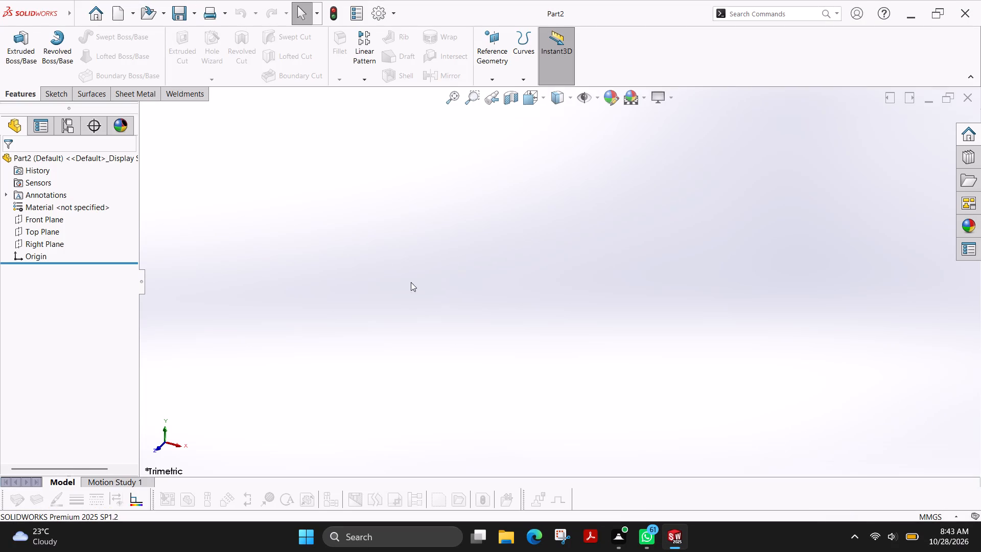
Start a sketch on the Top Plane and draw a circle centred on the origin with a radius of about 23.4 mm.
{"action": "left_click", "coordinate": [50, 92]}
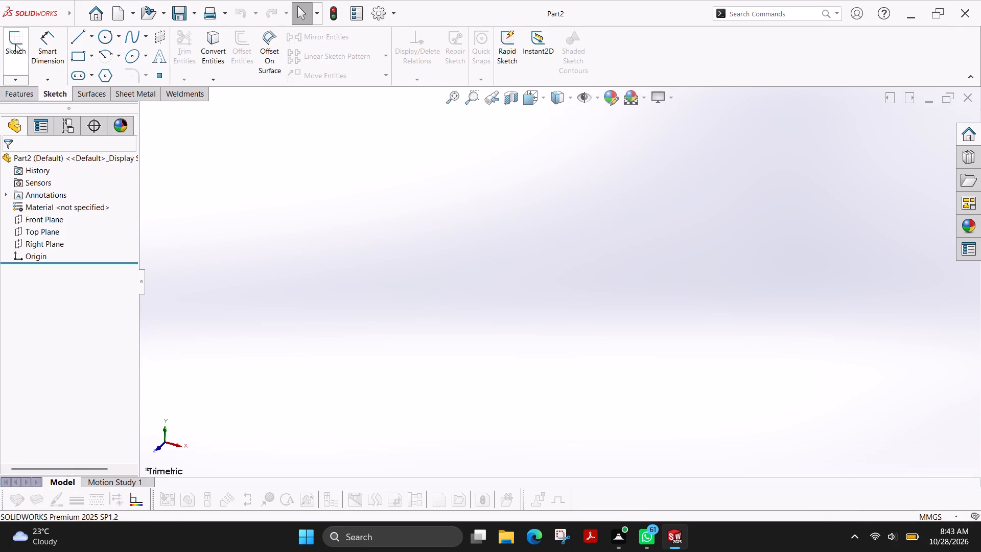
{"action": "left_click", "coordinate": [8, 39]}
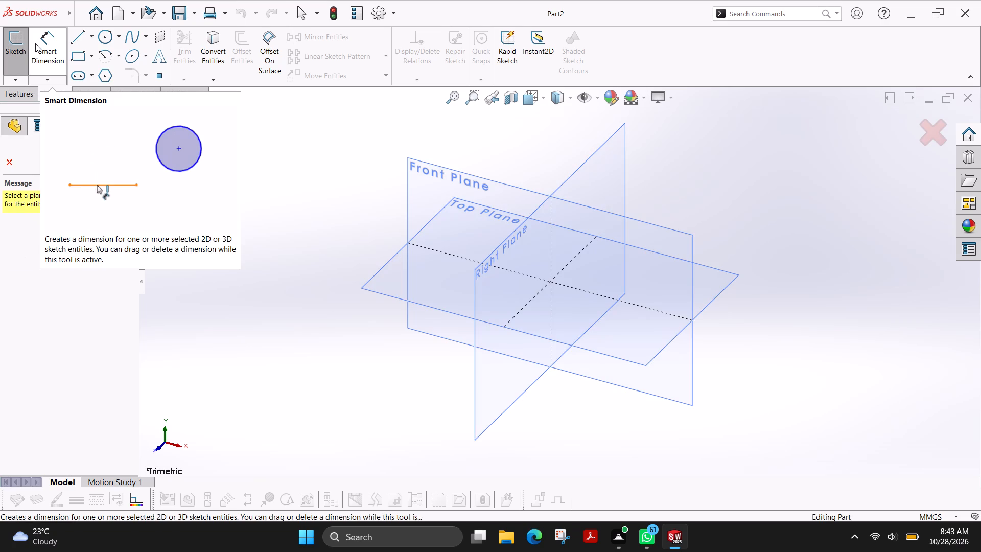
{"action": "left_click", "coordinate": [418, 269]}
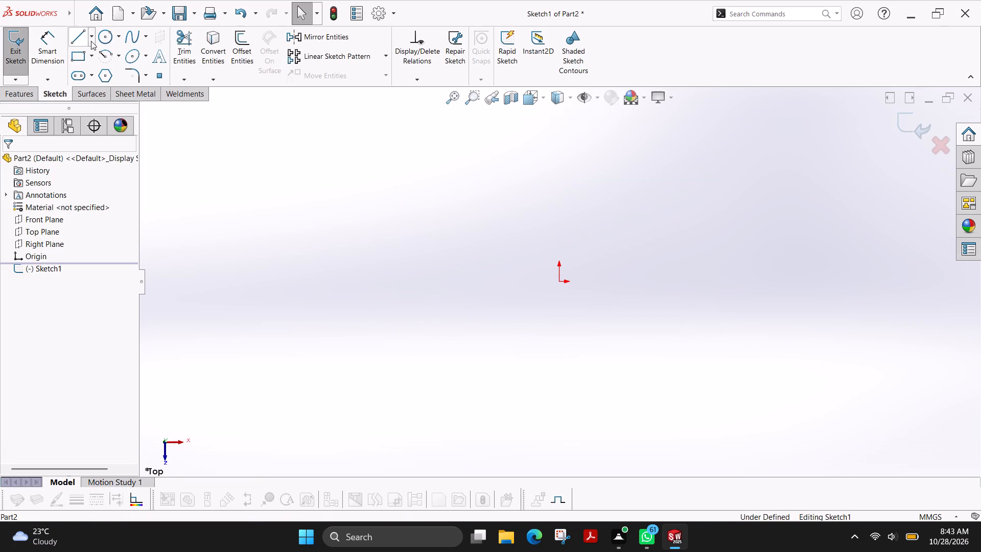
{"action": "left_click", "coordinate": [106, 41]}
{"action": "left_click", "coordinate": [558, 280]}
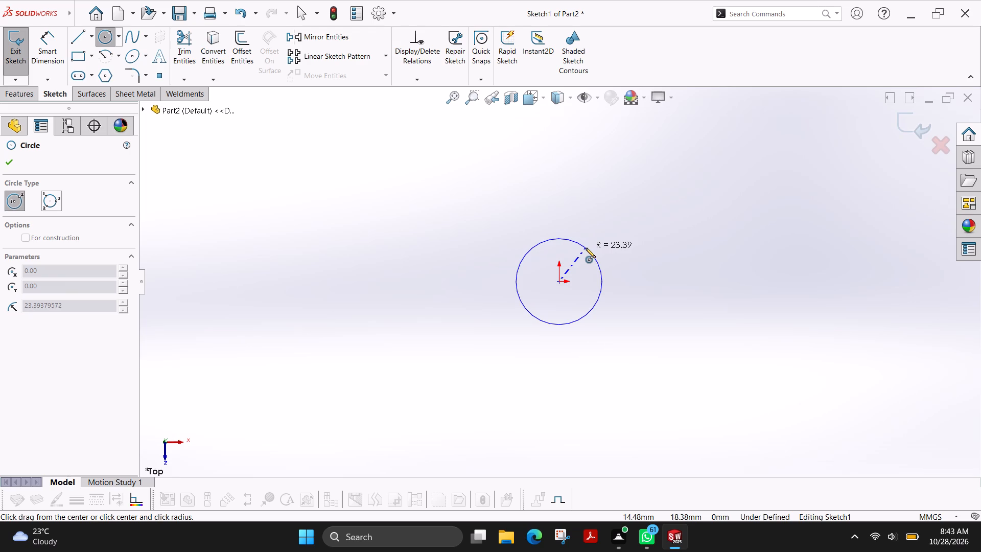
{"action": "left_click", "coordinate": [586, 248]}
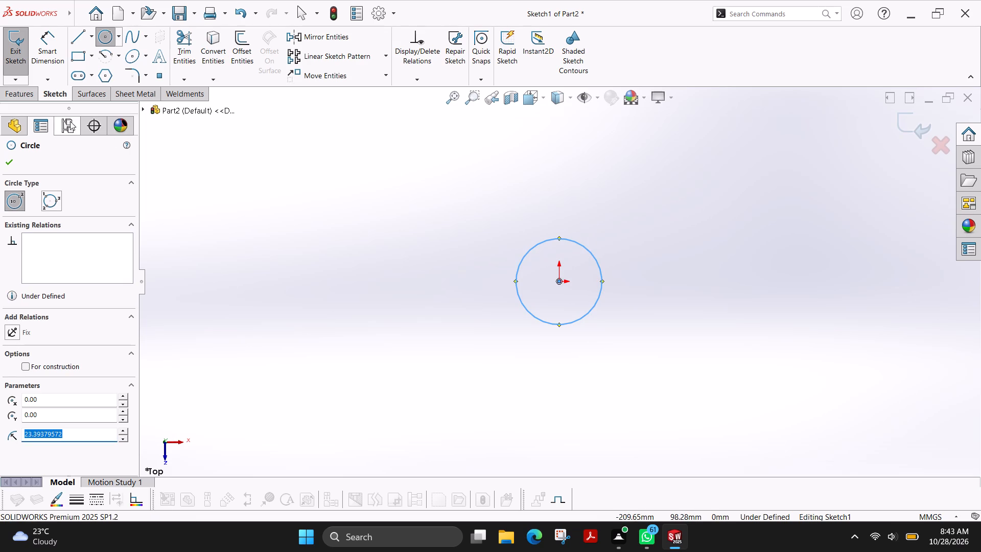
Dimension the circle's diameter to 19 mm.
{"action": "left_click", "coordinate": [43, 62]}
{"action": "left_click", "coordinate": [599, 273]}
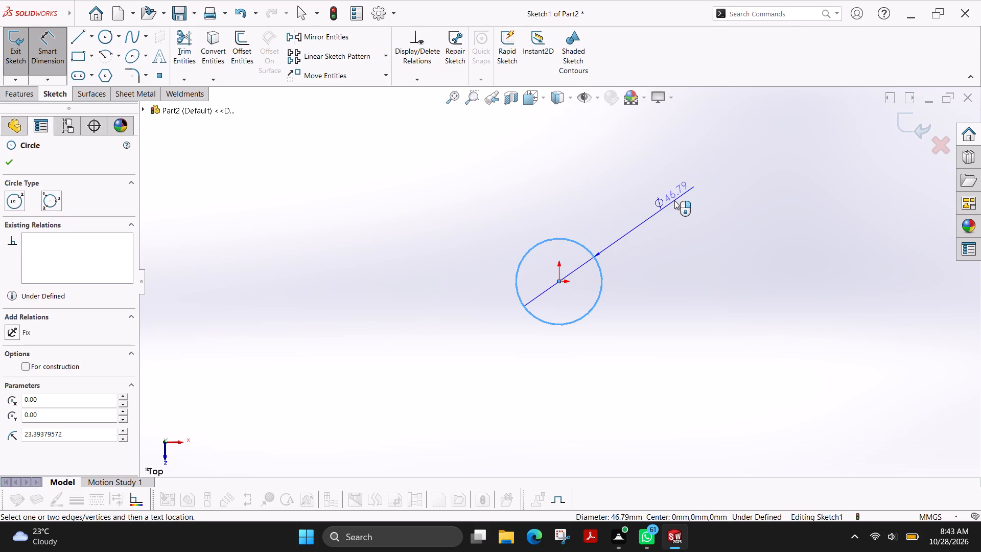
{"action": "left_click", "coordinate": [674, 200]}
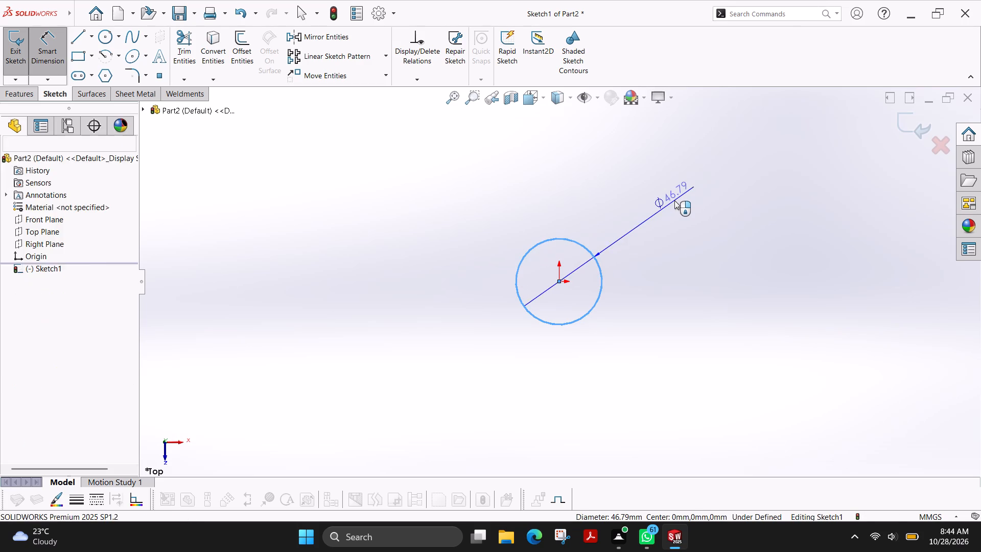
{"action": "type", "text": "19"}
{"action": "key", "text": "Return"}
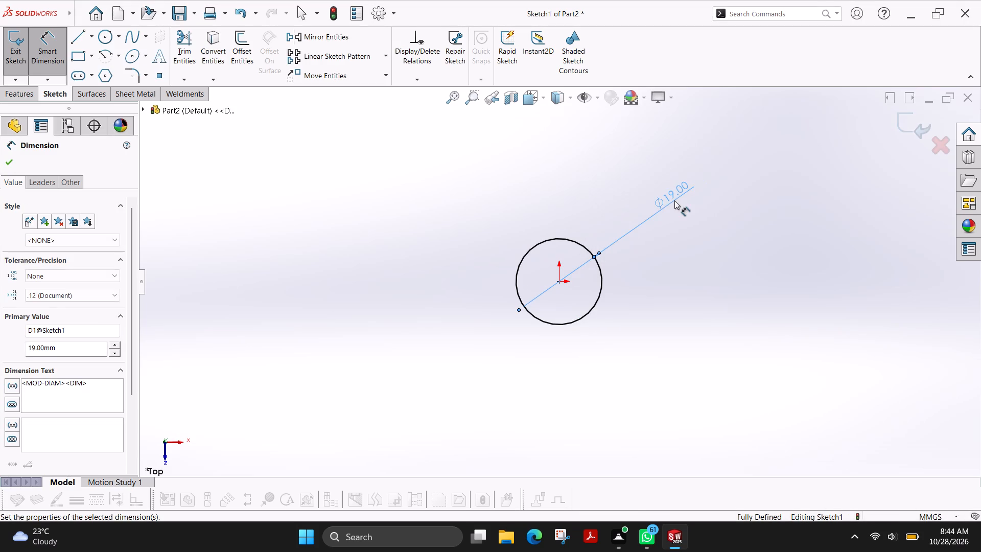
Start a boss extrude of the circle sketch with a Blind end condition in Direction 1.
{"action": "left_click", "coordinate": [28, 97]}
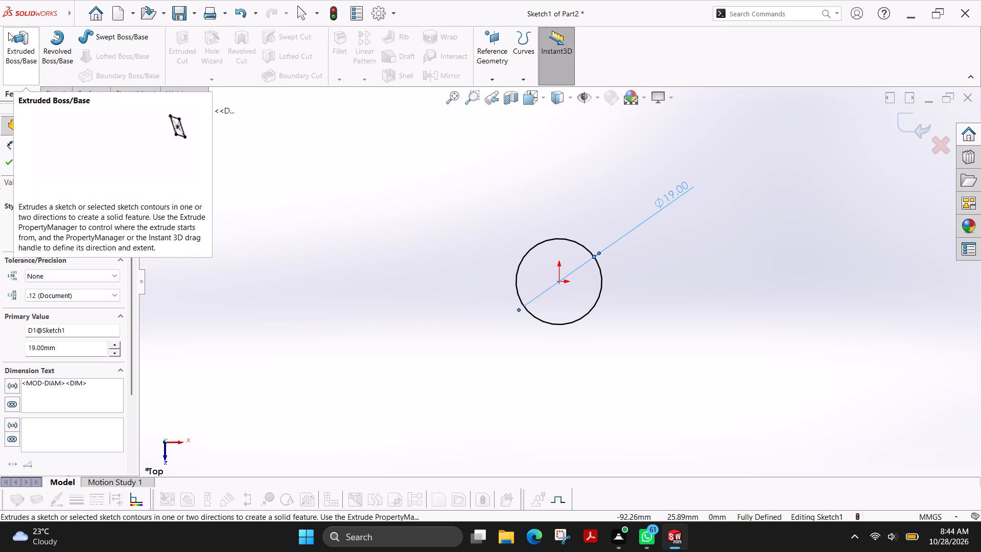
{"action": "left_click", "coordinate": [20, 35]}
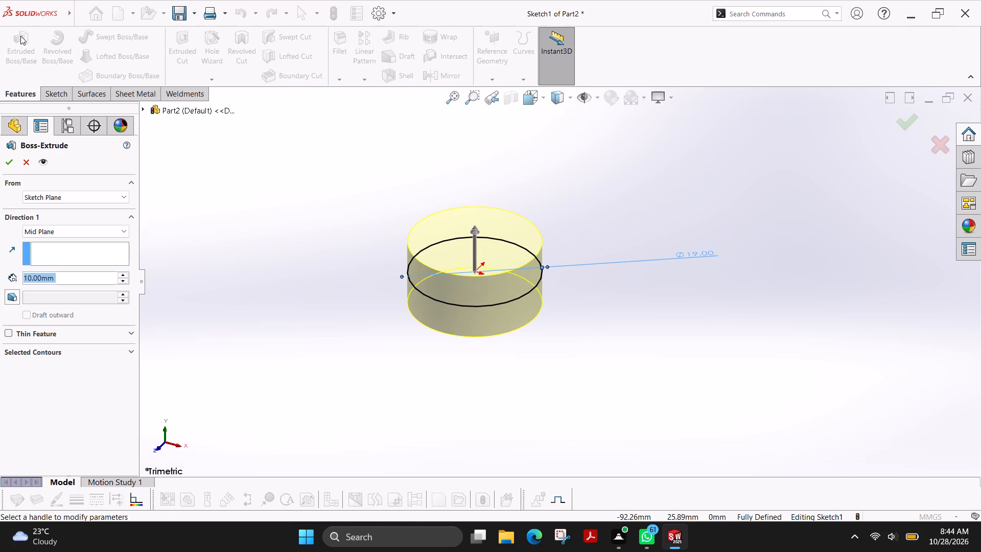
{"action": "left_click", "coordinate": [74, 233]}
{"action": "left_click", "coordinate": [57, 239]}
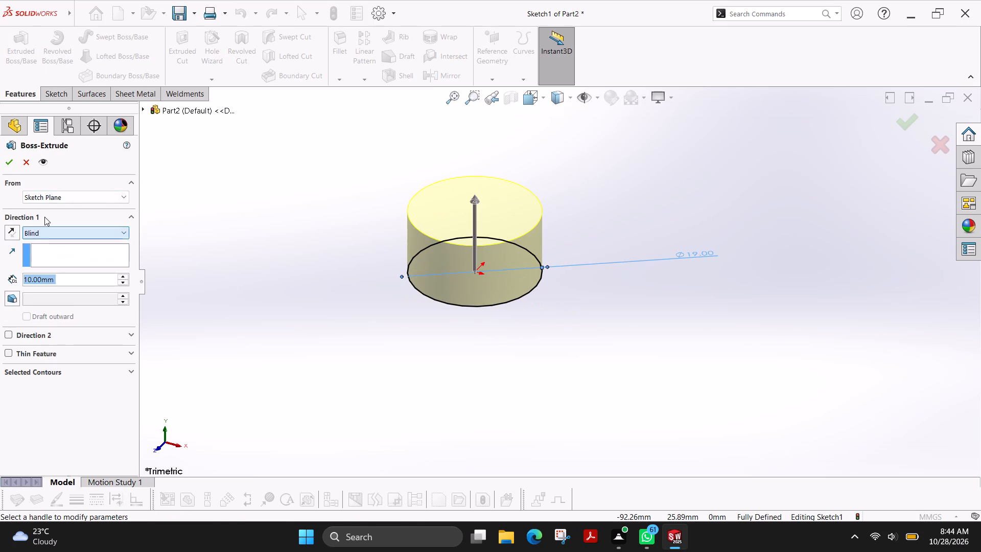
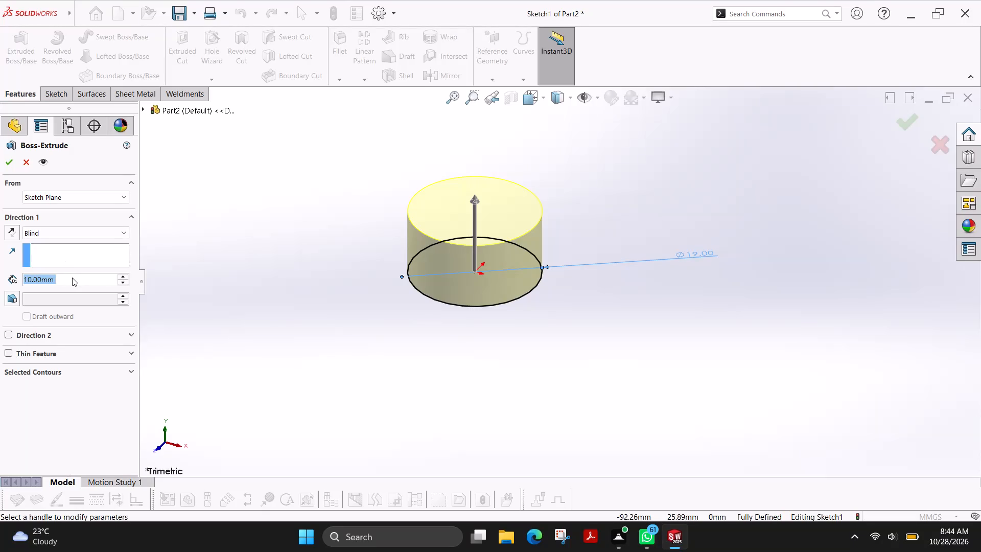
Set the extrusion depth to 16 mm and complete the cylindrical base.
{"action": "type", "text": "16"}
{"action": "key", "text": "Return"}
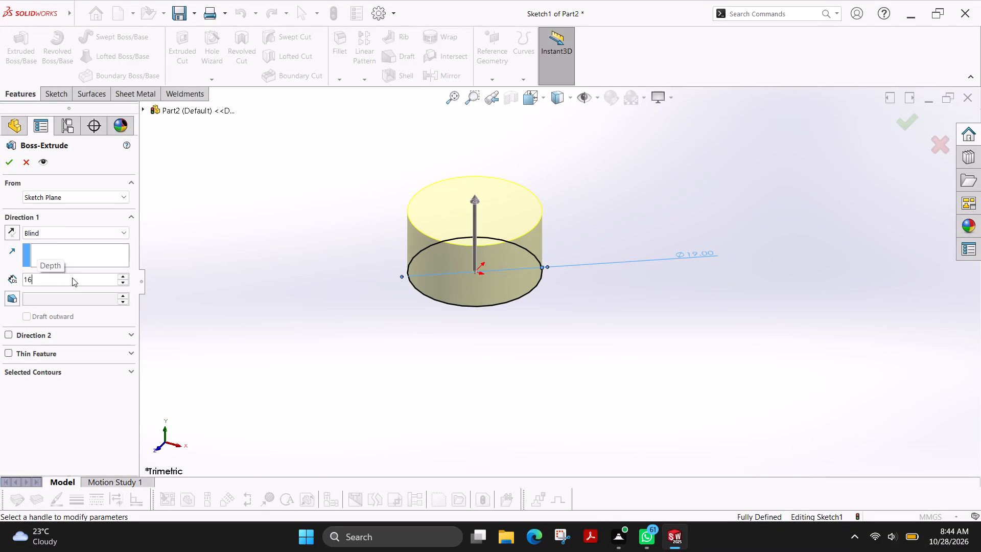
{"action": "left_click", "coordinate": [9, 161]}
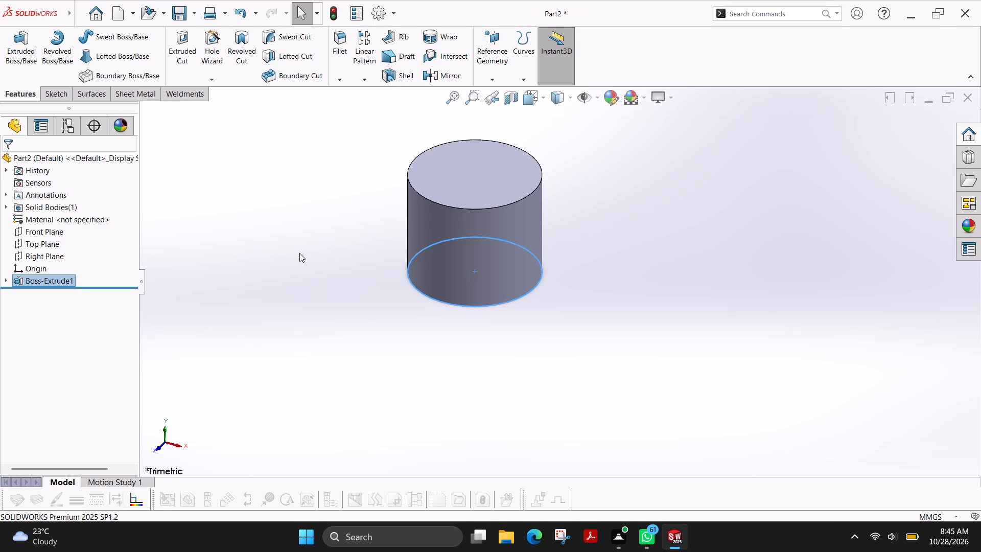
Start a sketch on the base cylinder's top face and draw a circle centred on the origin with a radius of about 4.13 mm.
{"action": "scroll", "coordinate": [299, 253], "scroll_direction": "up", "scroll_amount": 2}
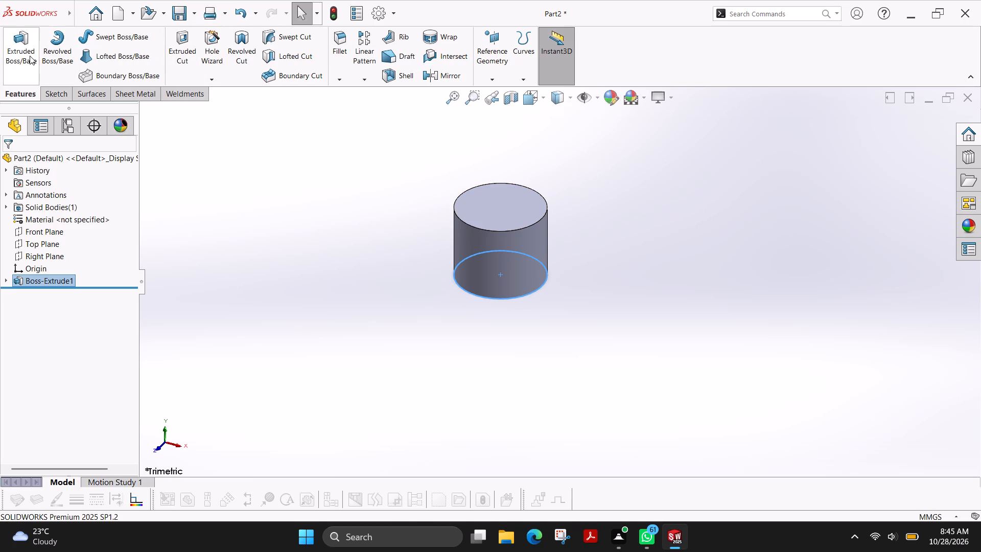
{"action": "left_click", "coordinate": [53, 89]}
{"action": "left_click", "coordinate": [15, 36]}
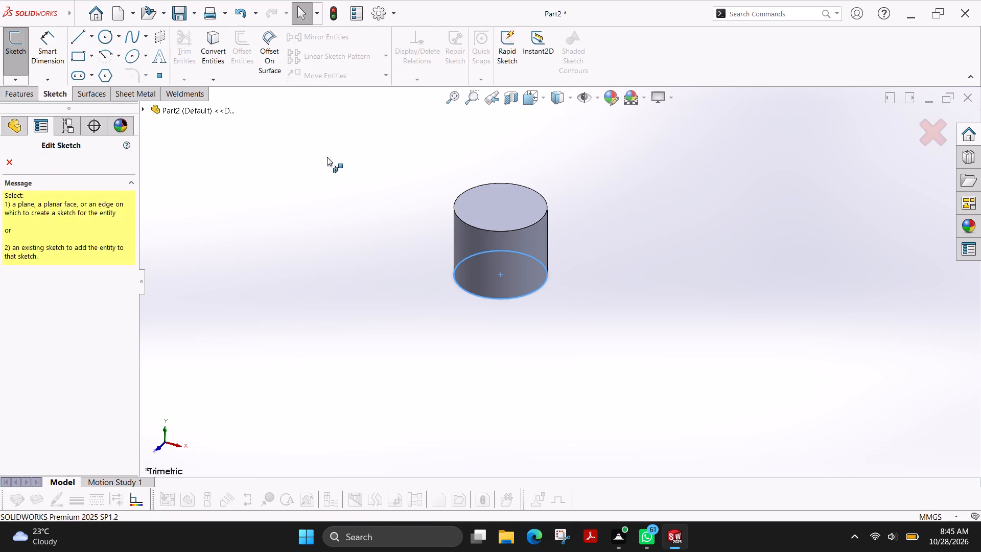
{"action": "left_click", "coordinate": [501, 205]}
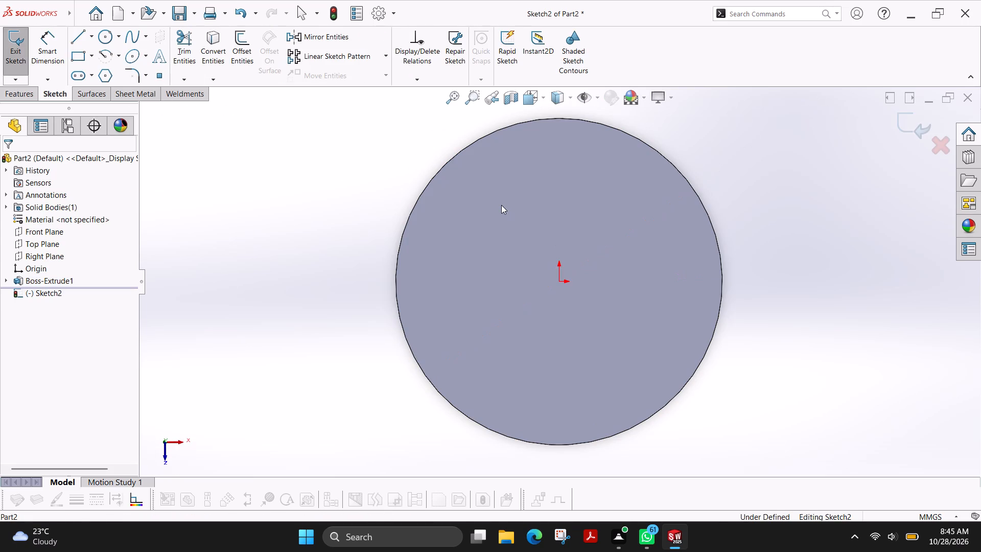
{"action": "left_click", "coordinate": [108, 36]}
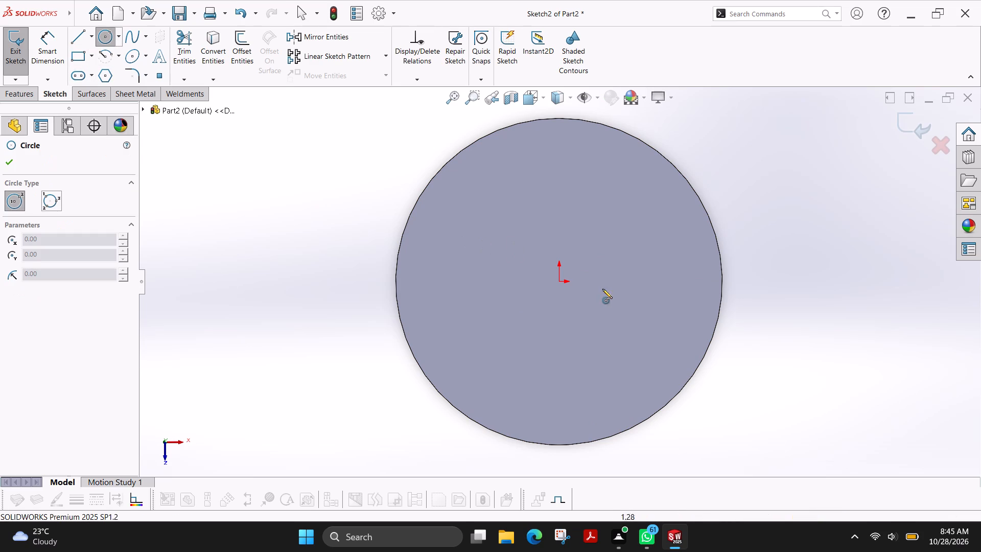
{"action": "left_click", "coordinate": [560, 283]}
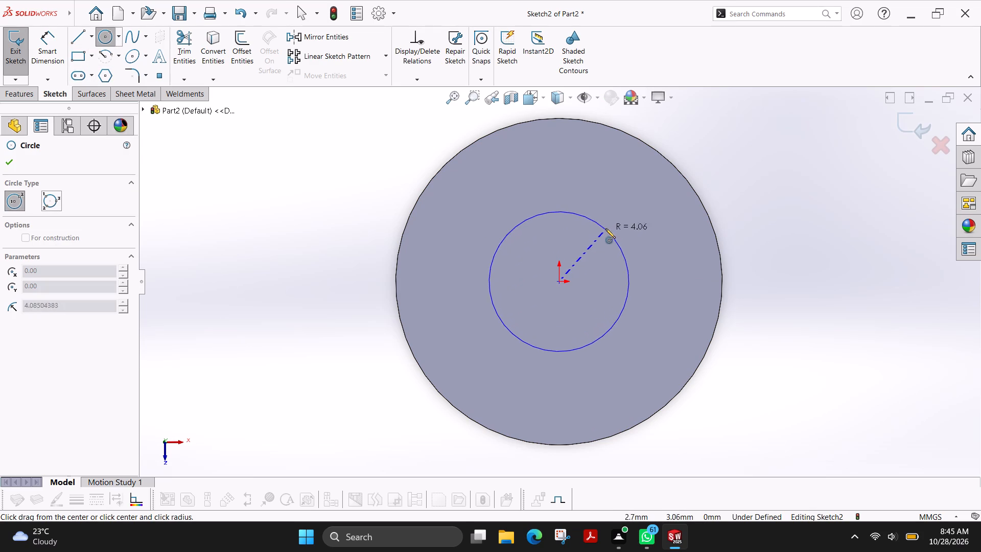
{"action": "left_click", "coordinate": [605, 228]}
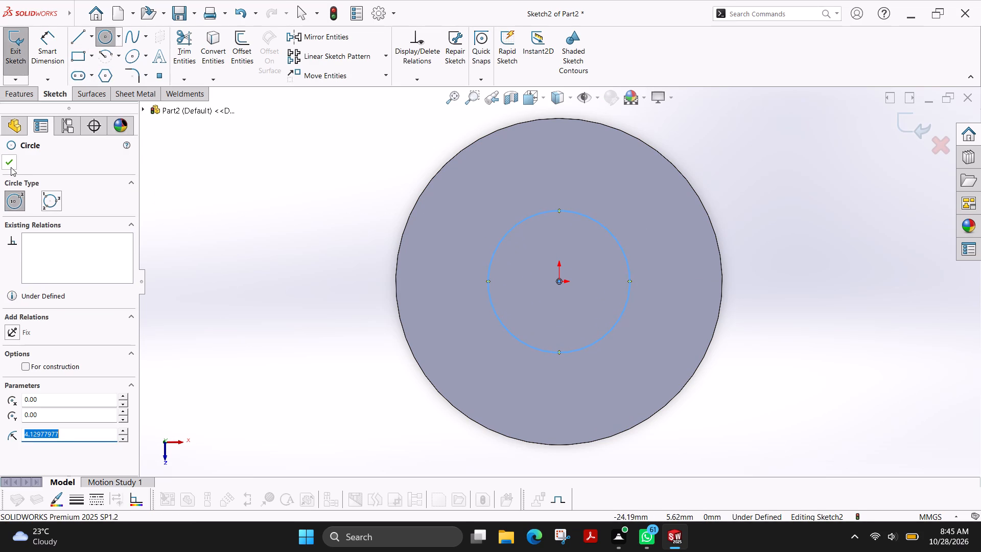
{"action": "left_click", "coordinate": [10, 167]}
Dimension the new circle's diameter to 12 mm.
{"action": "left_click", "coordinate": [40, 43]}
{"action": "left_click", "coordinate": [615, 240]}
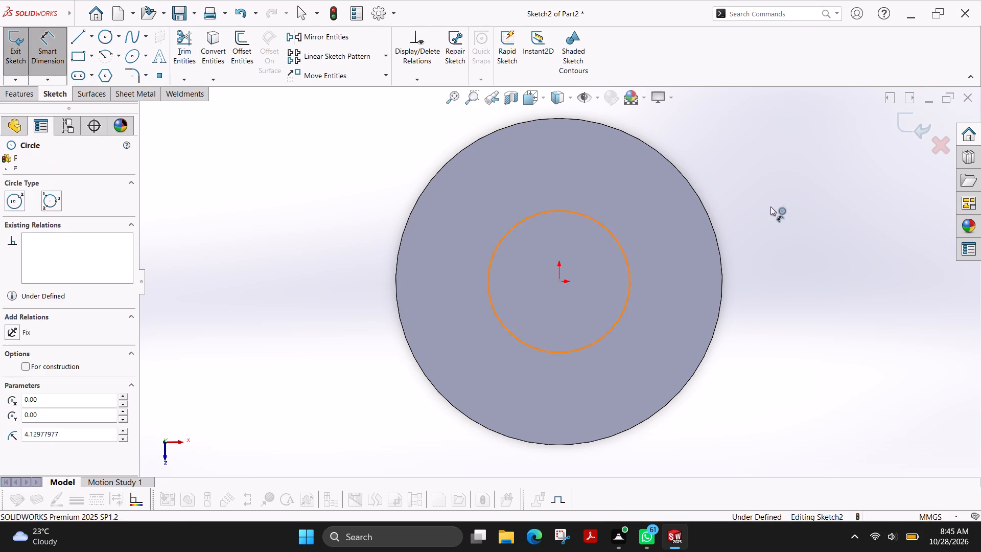
{"action": "left_click", "coordinate": [805, 153]}
{"action": "type", "text": "12"}
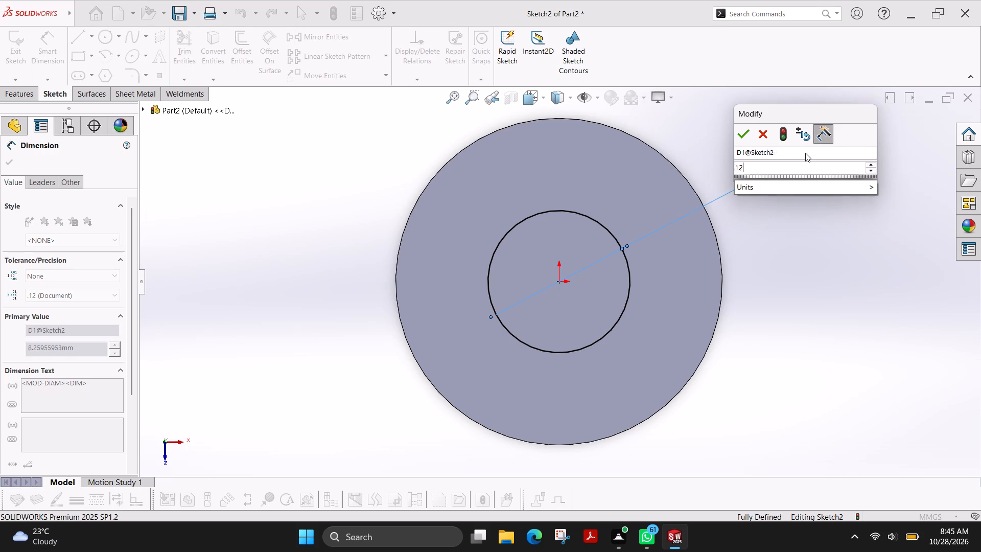
{"action": "key", "text": "Return"}
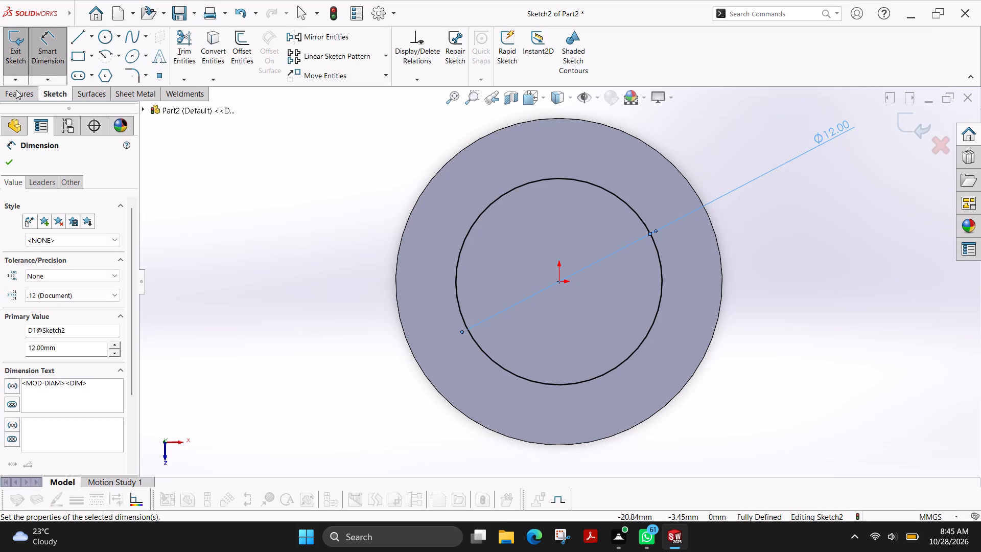
Extrude the circle upward from the base's top face as a merged Blind boss 24 mm deep (40-16).
{"action": "left_click", "coordinate": [17, 90]}
{"action": "left_click", "coordinate": [17, 39]}
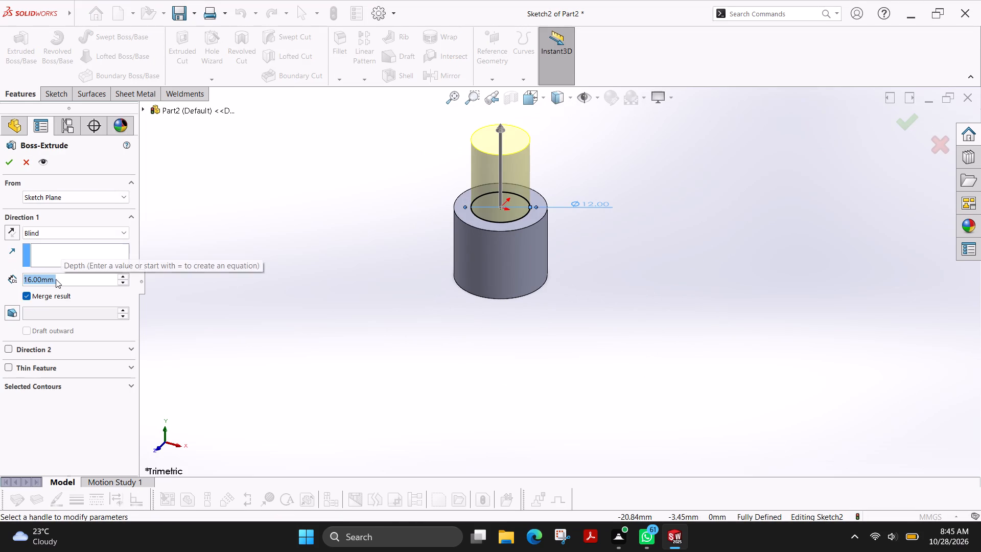
{"action": "type", "text": "40"}
{"action": "type", "text": "-16"}
{"action": "key", "text": "Return"}
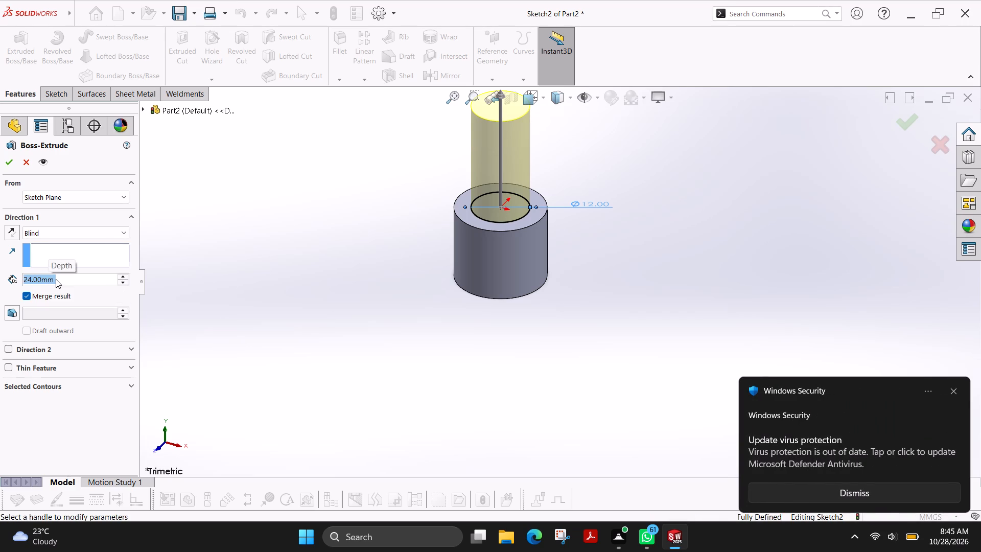
{"action": "left_click", "coordinate": [9, 159]}
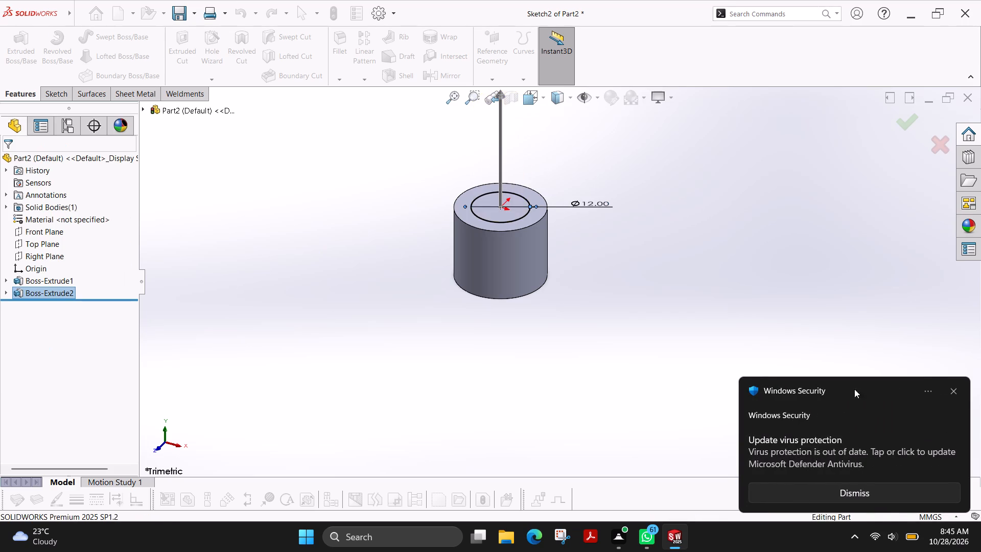
{"action": "left_click", "coordinate": [954, 389]}
Fillet the inner edge where the narrow shaft meets the base cylinder with a 5 mm symmetric radius.
{"action": "scroll", "coordinate": [678, 322], "scroll_direction": "up", "scroll_amount": 1}
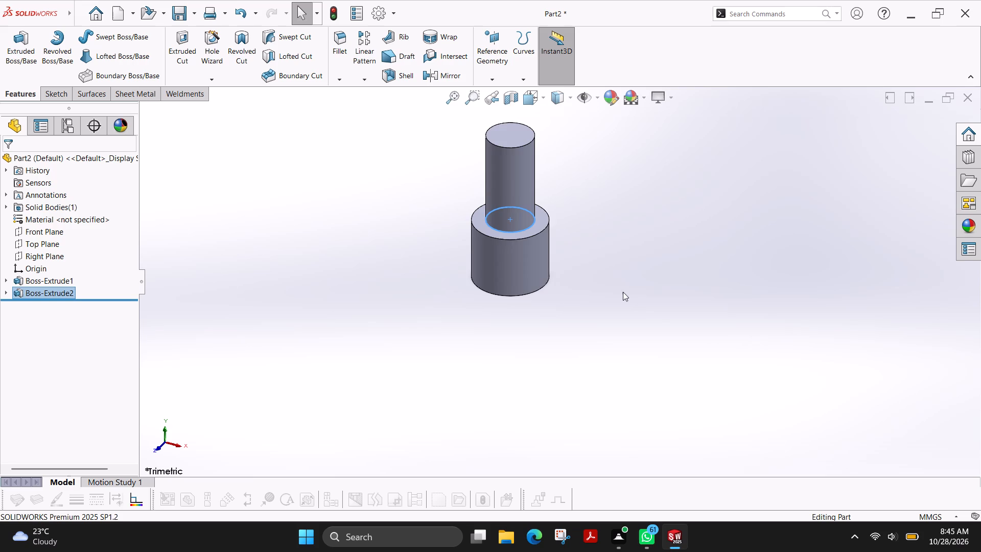
{"action": "scroll", "coordinate": [619, 280], "scroll_direction": "down", "scroll_amount": 1}
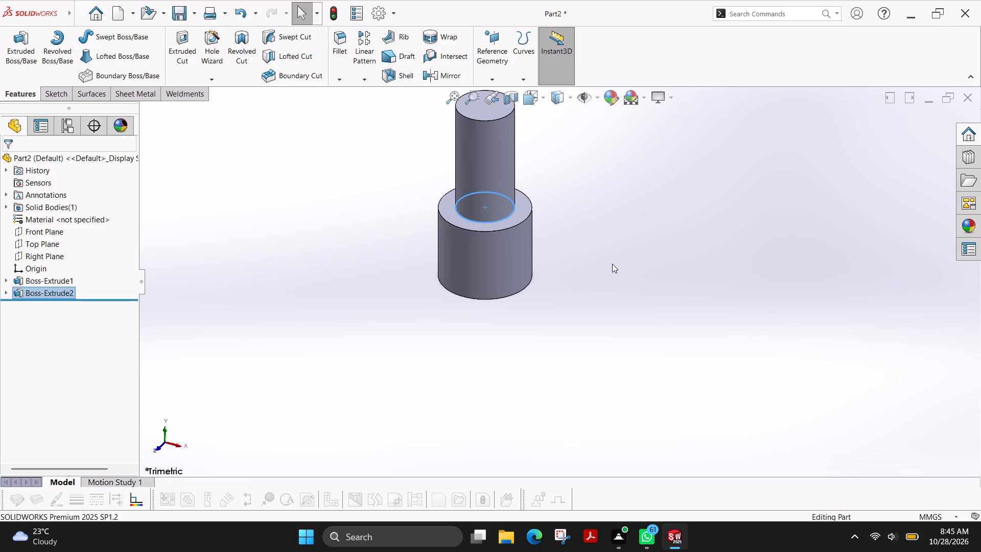
{"action": "key", "text": "Escape"}
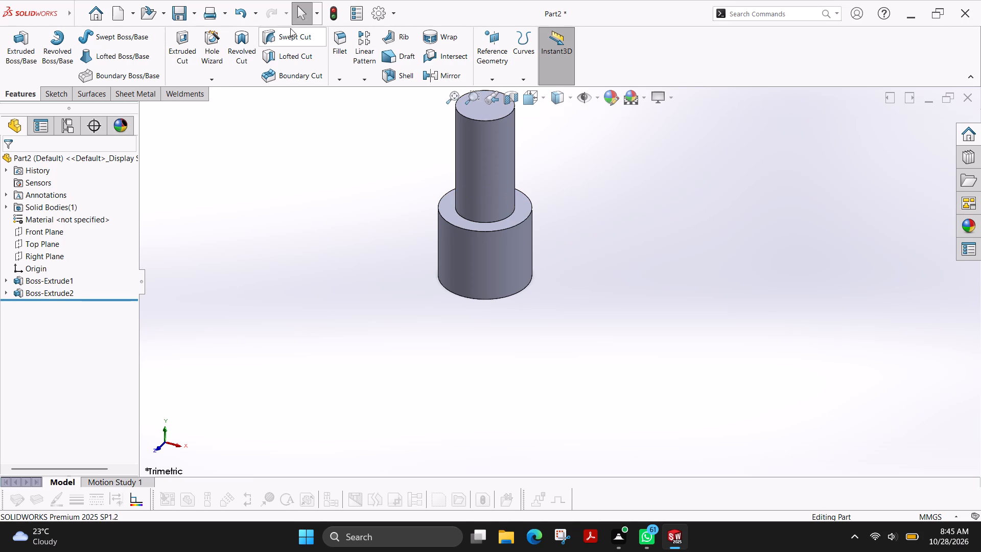
{"action": "left_click", "coordinate": [337, 49]}
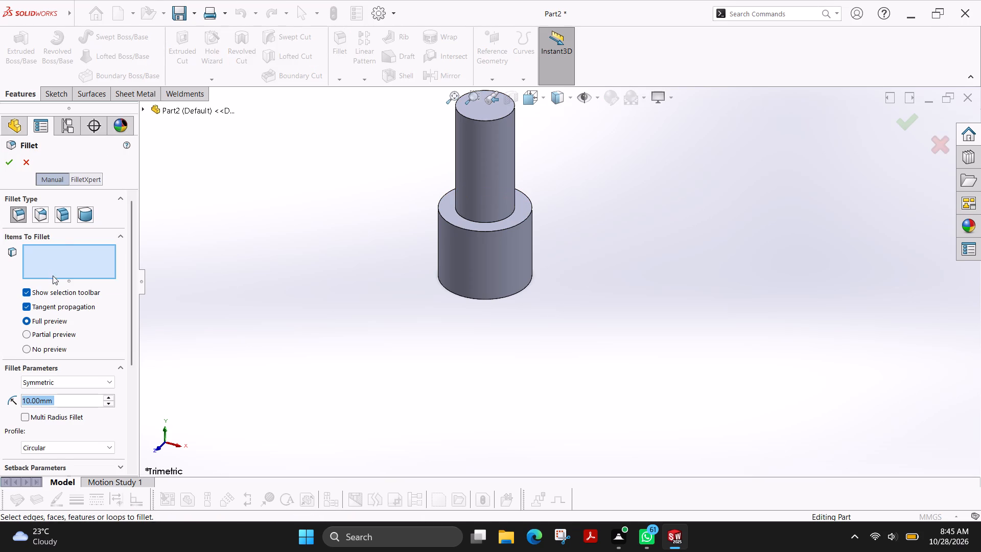
{"action": "key", "text": "5"}
{"action": "key", "text": "Return"}
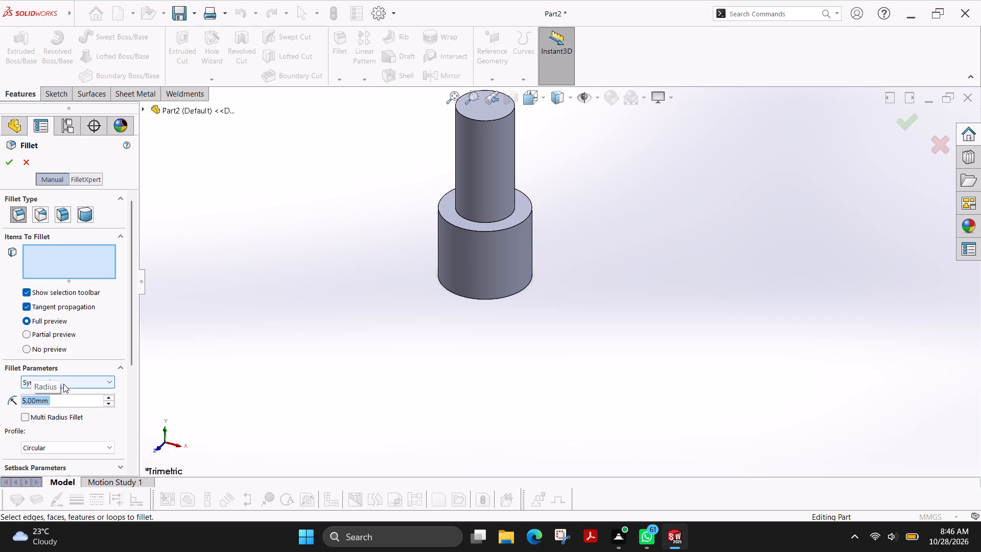
{"action": "left_click", "coordinate": [515, 212]}
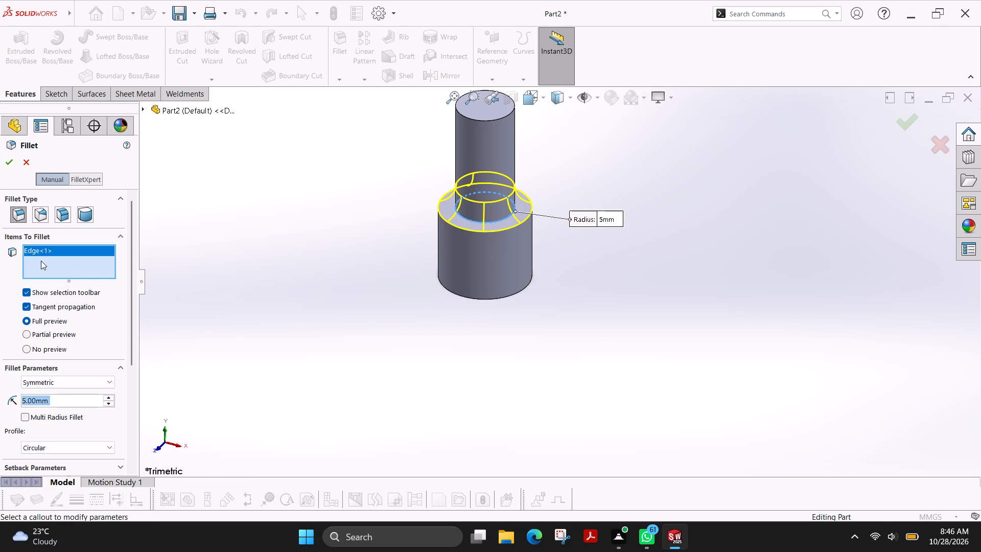
{"action": "left_click", "coordinate": [5, 160]}
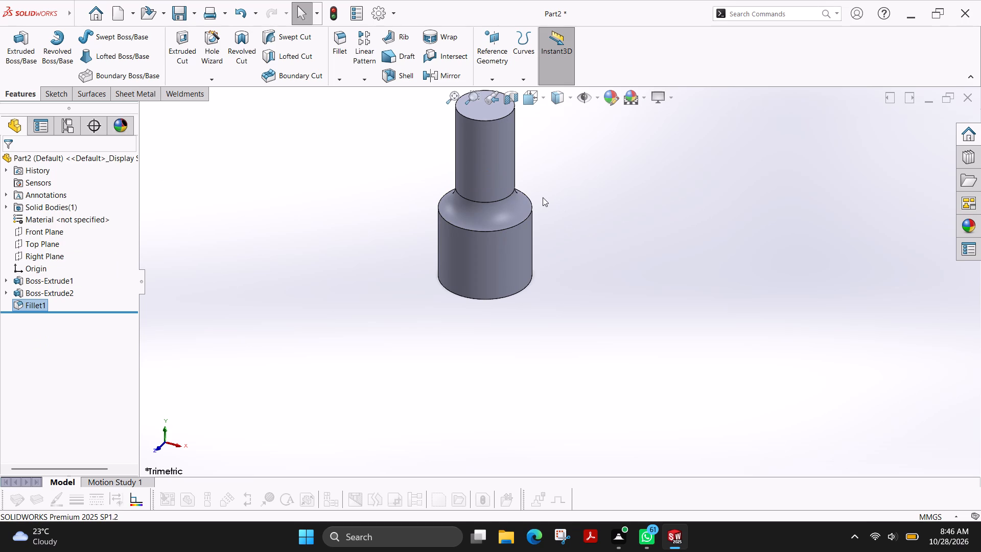
Fillet the outer edge at the top of the base cylinder with a 5 mm radius.
{"action": "middle_click_drag", "start_coordinate": [526, 280], "coordinate": [526, 228], "text": "ctrl+shift"}
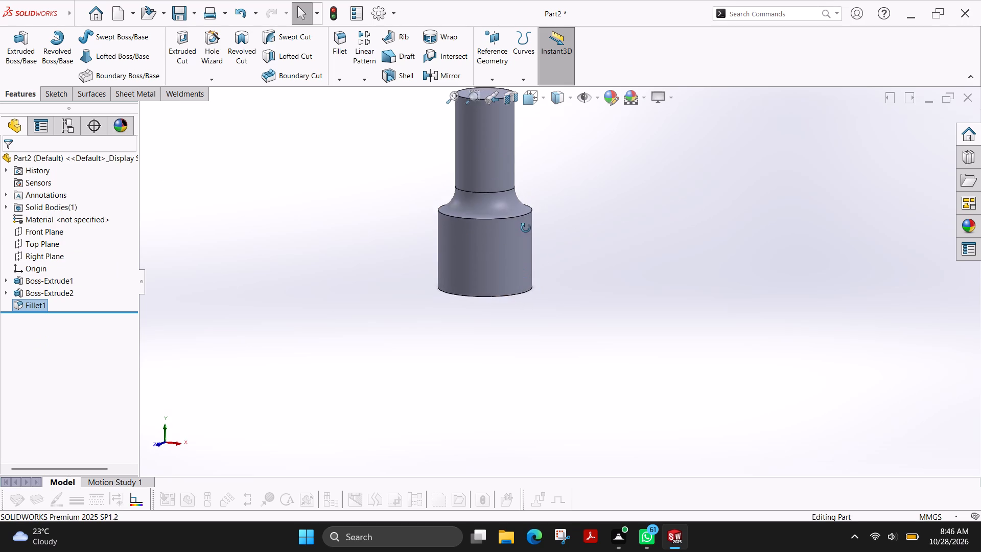
{"action": "middle_click_drag", "start_coordinate": [526, 228], "coordinate": [505, 218], "text": "ctrl+shift"}
{"action": "middle_click_drag", "start_coordinate": [503, 217], "coordinate": [498, 228], "text": "ctrl+shift"}
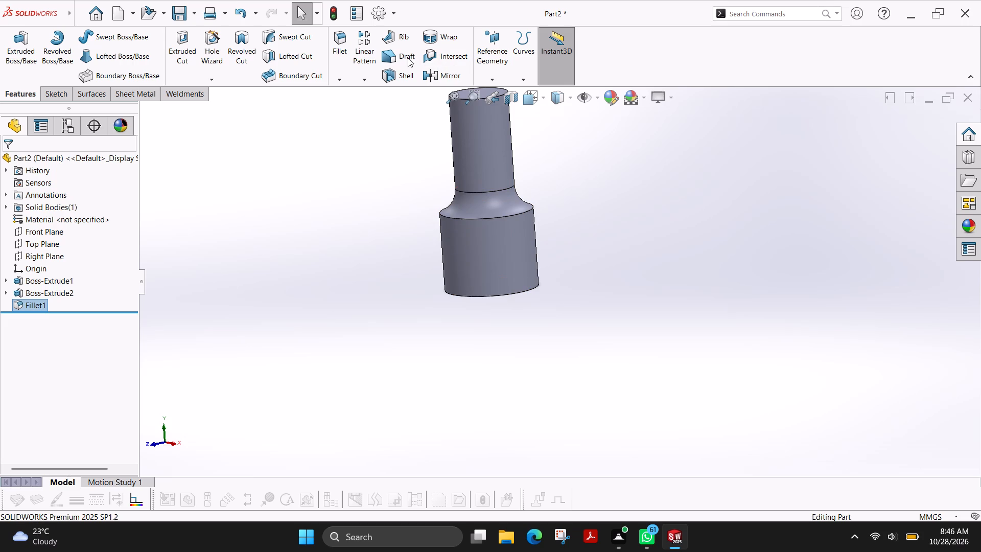
{"action": "left_click", "coordinate": [342, 44]}
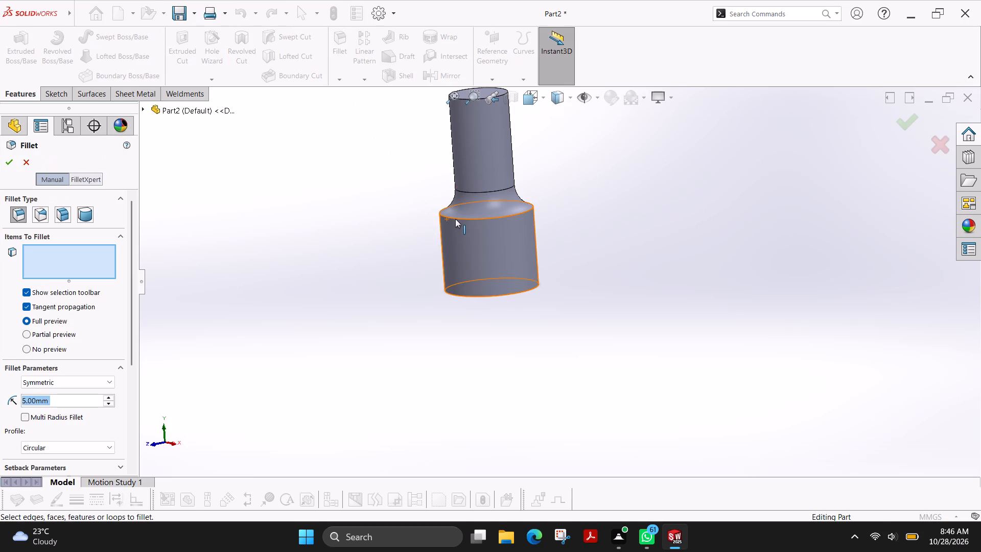
{"action": "left_click", "coordinate": [455, 219]}
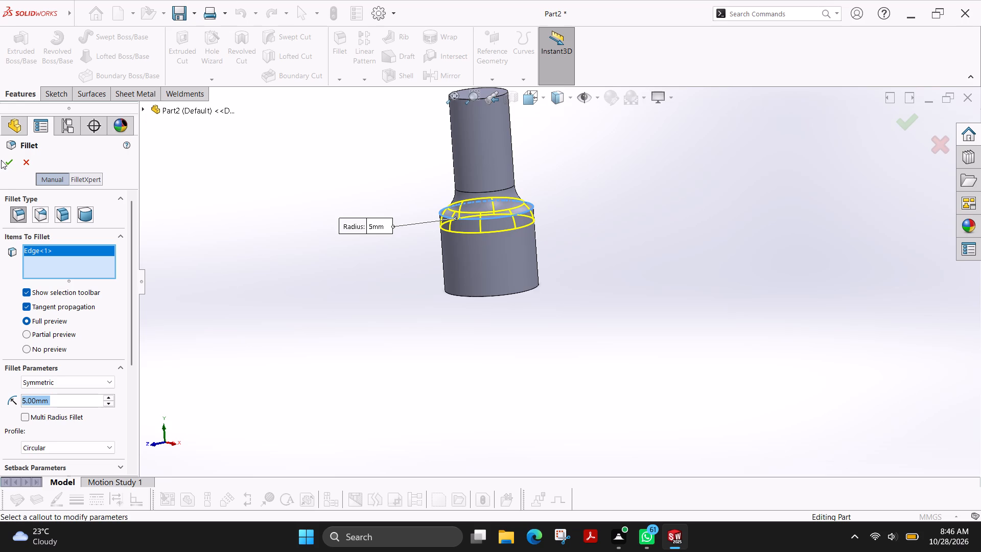
{"action": "left_click", "coordinate": [6, 160]}
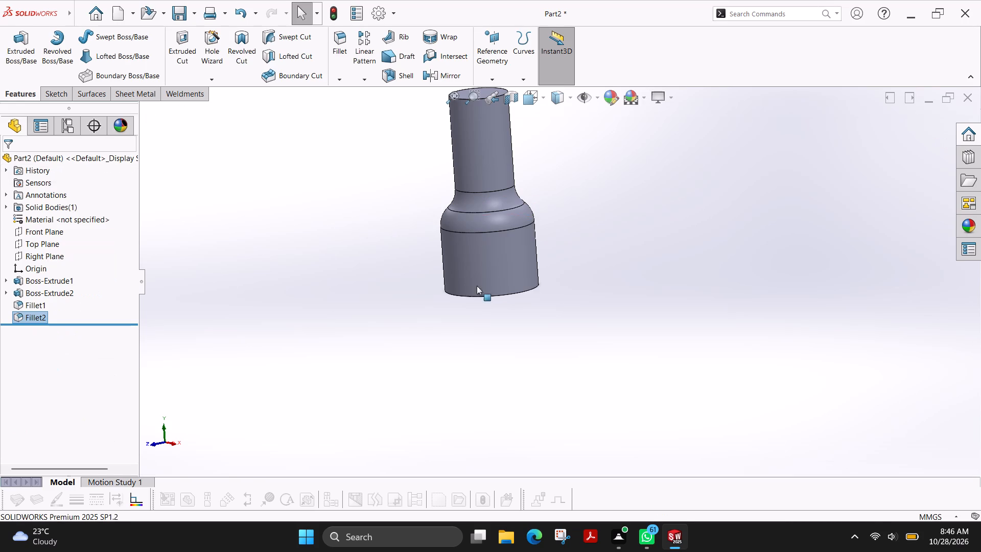
Edit the shaft's sketch, set its circle diameter to 13 mm, and exit the sketch.
{"action": "scroll", "coordinate": [536, 199], "scroll_direction": "up", "scroll_amount": 1}
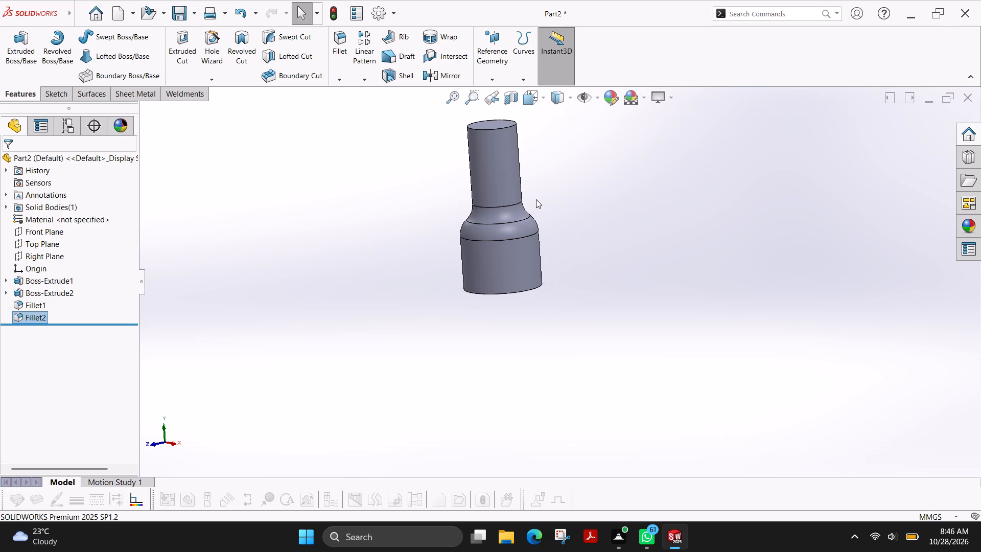
{"action": "scroll", "coordinate": [536, 199], "scroll_direction": "up", "scroll_amount": 1}
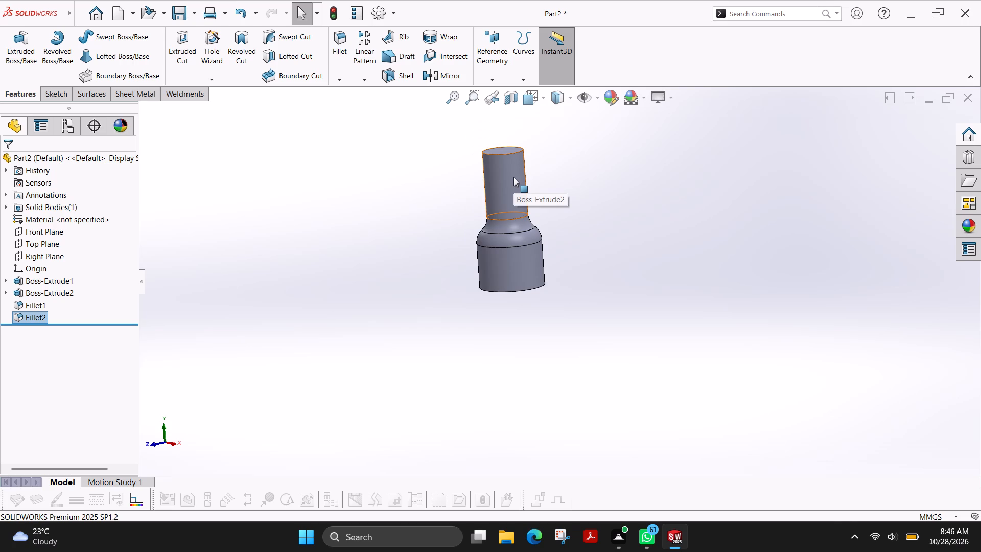
{"action": "left_click", "coordinate": [557, 139]}
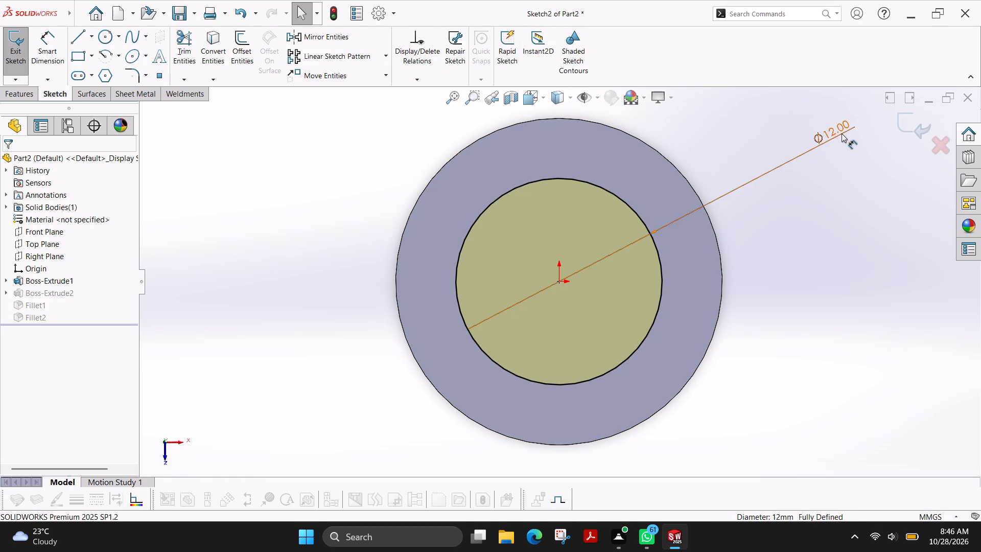
{"action": "double_click", "coordinate": [842, 133]}
{"action": "type", "text": "13"}
{"action": "key", "text": "Return"}
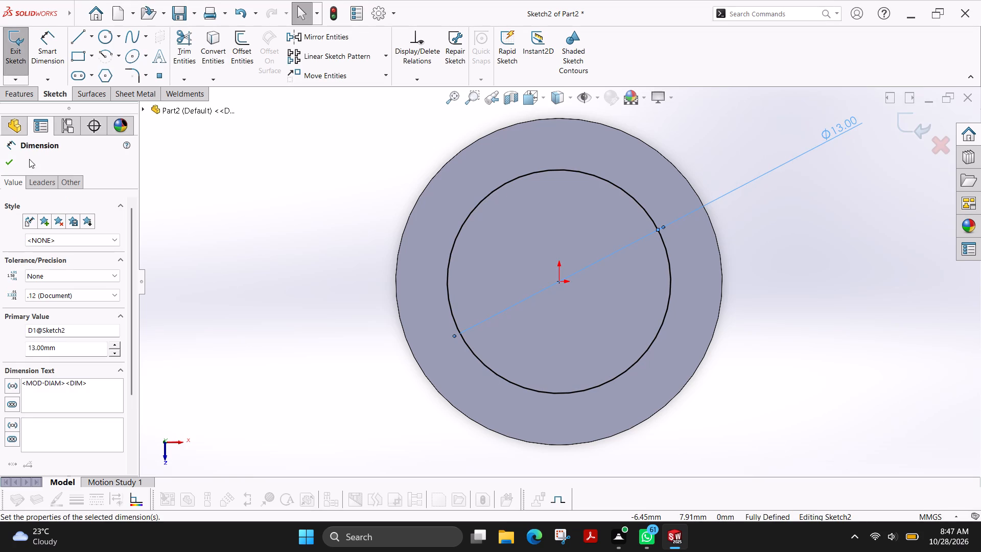
{"action": "left_click", "coordinate": [11, 163]}
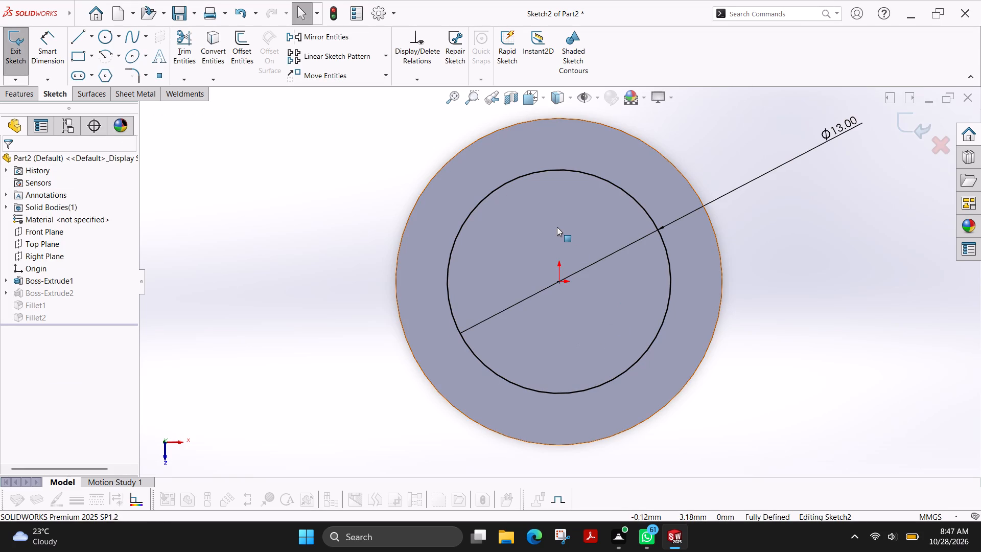
{"action": "middle_click_drag", "start_coordinate": [335, 241], "coordinate": [335, 233], "text": "ctrl+shift"}
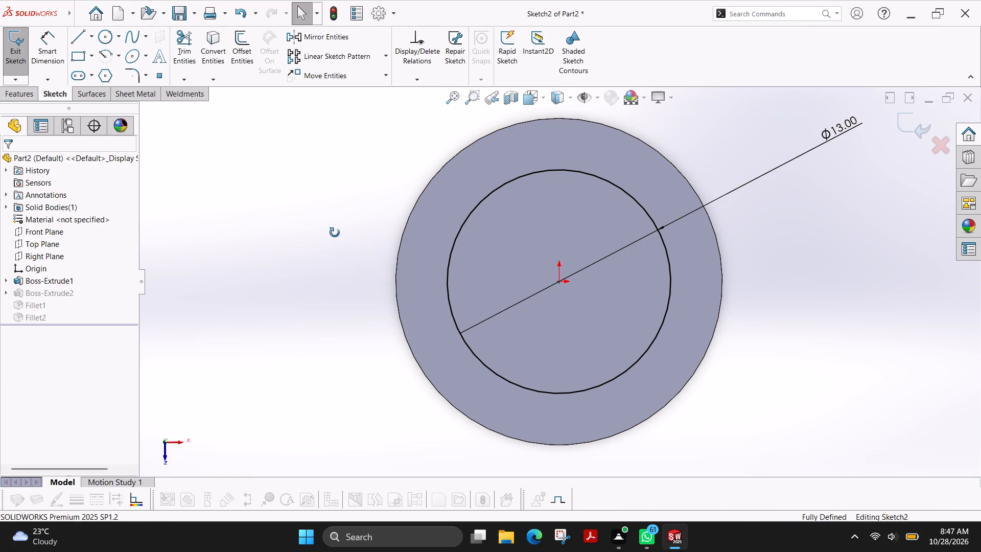
{"action": "middle_click_drag", "start_coordinate": [335, 233], "coordinate": [353, 146], "text": "ctrl+shift"}
{"action": "middle_click_drag", "start_coordinate": [353, 138], "coordinate": [352, 132], "text": "ctrl+shift"}
{"action": "key", "text": "Escape"}
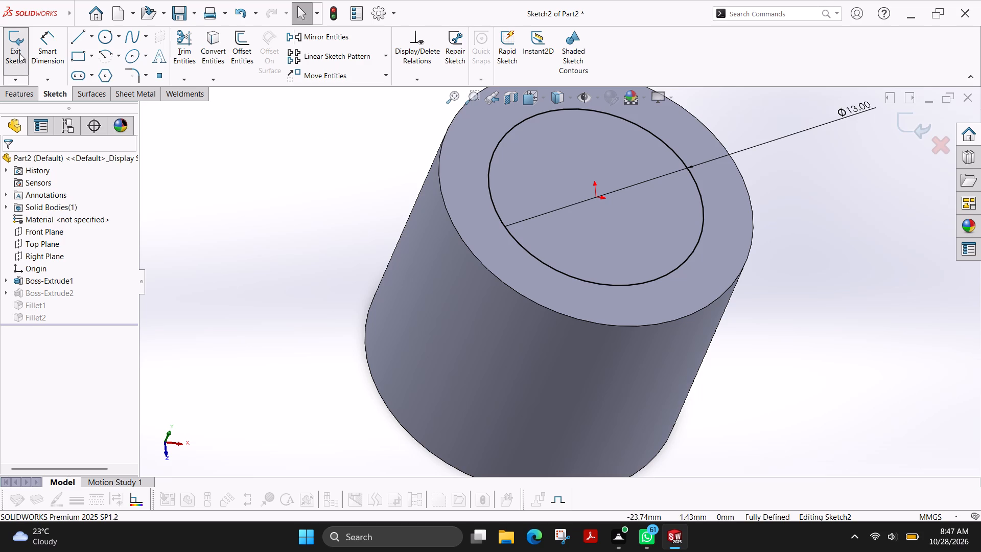
{"action": "left_click", "coordinate": [19, 53]}
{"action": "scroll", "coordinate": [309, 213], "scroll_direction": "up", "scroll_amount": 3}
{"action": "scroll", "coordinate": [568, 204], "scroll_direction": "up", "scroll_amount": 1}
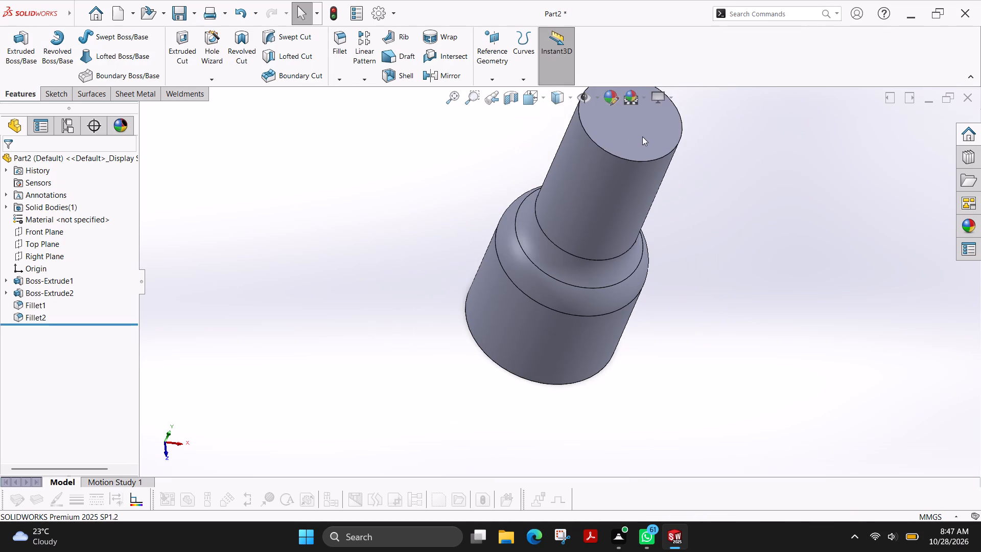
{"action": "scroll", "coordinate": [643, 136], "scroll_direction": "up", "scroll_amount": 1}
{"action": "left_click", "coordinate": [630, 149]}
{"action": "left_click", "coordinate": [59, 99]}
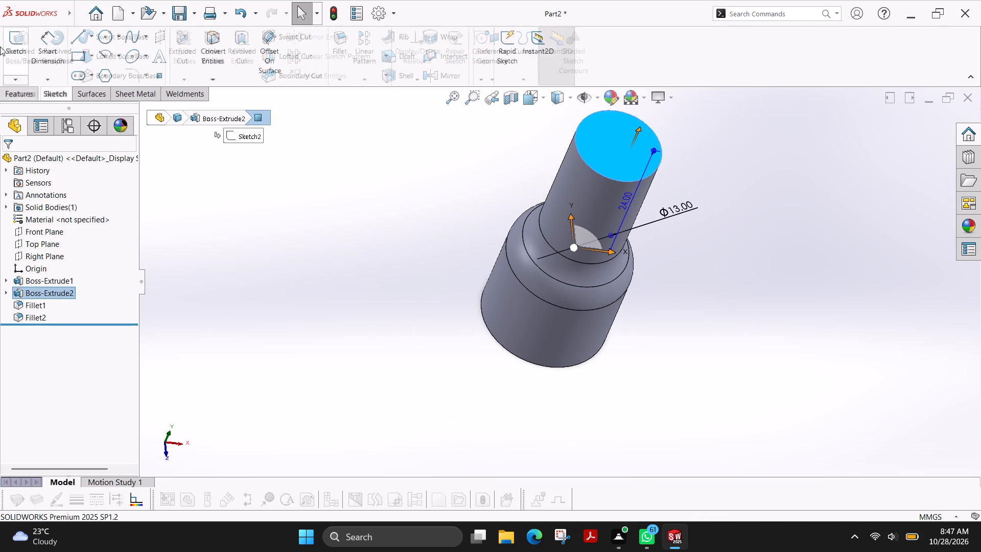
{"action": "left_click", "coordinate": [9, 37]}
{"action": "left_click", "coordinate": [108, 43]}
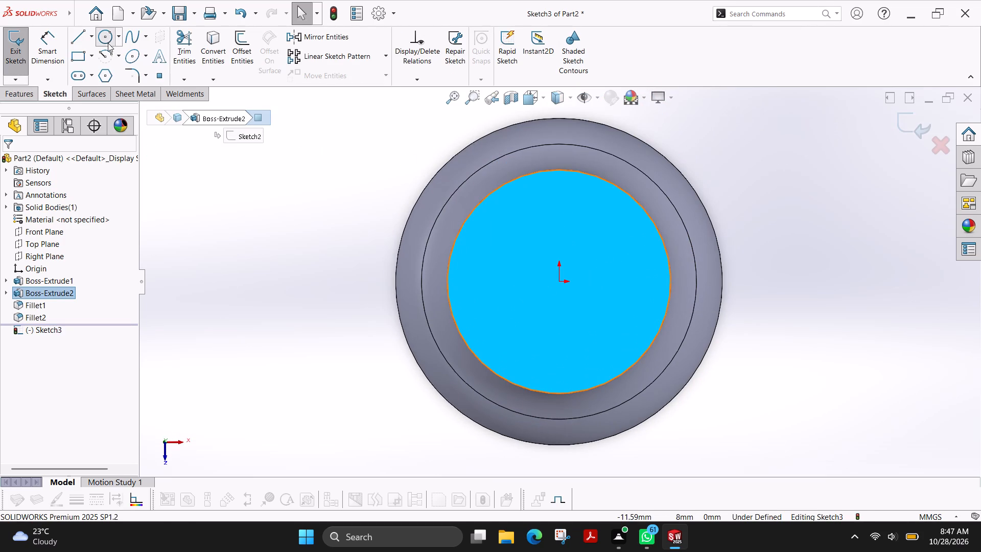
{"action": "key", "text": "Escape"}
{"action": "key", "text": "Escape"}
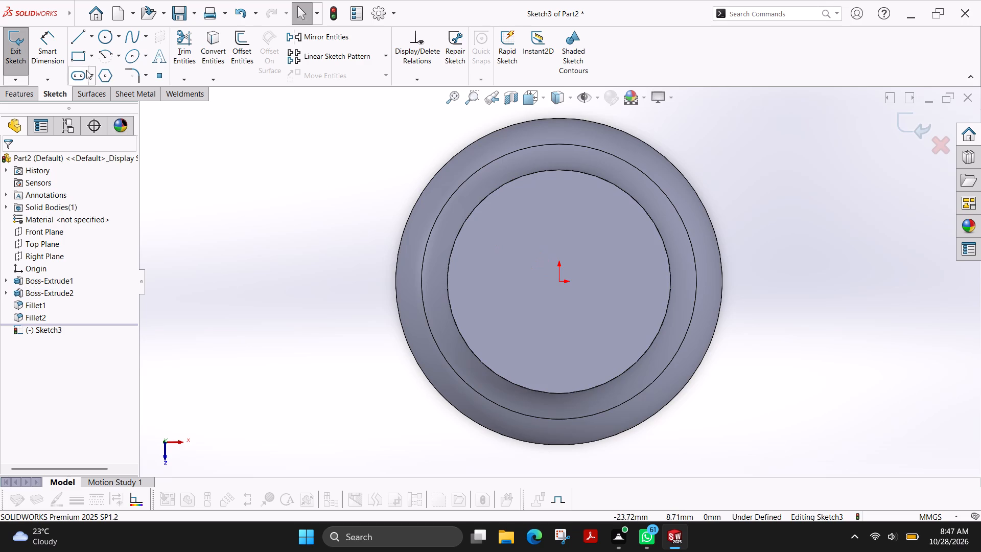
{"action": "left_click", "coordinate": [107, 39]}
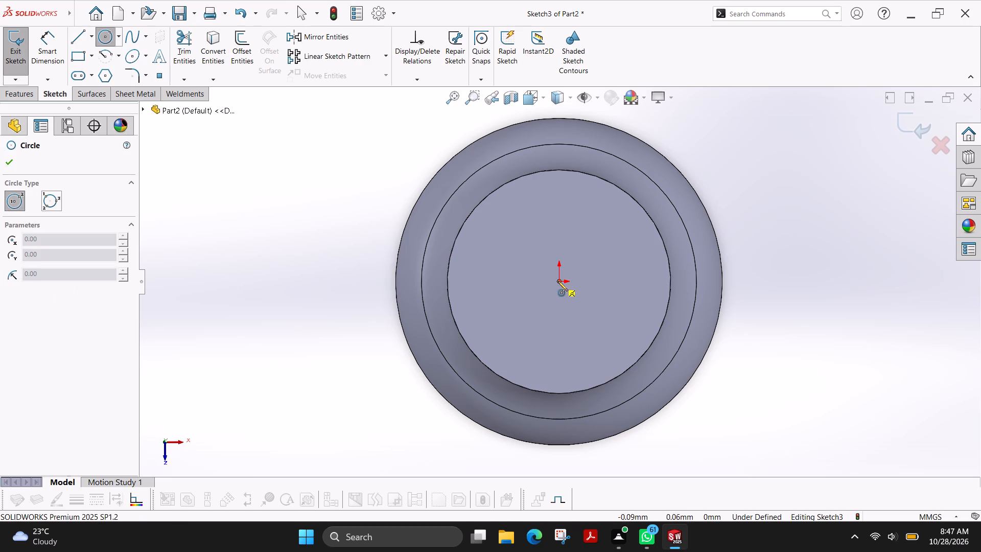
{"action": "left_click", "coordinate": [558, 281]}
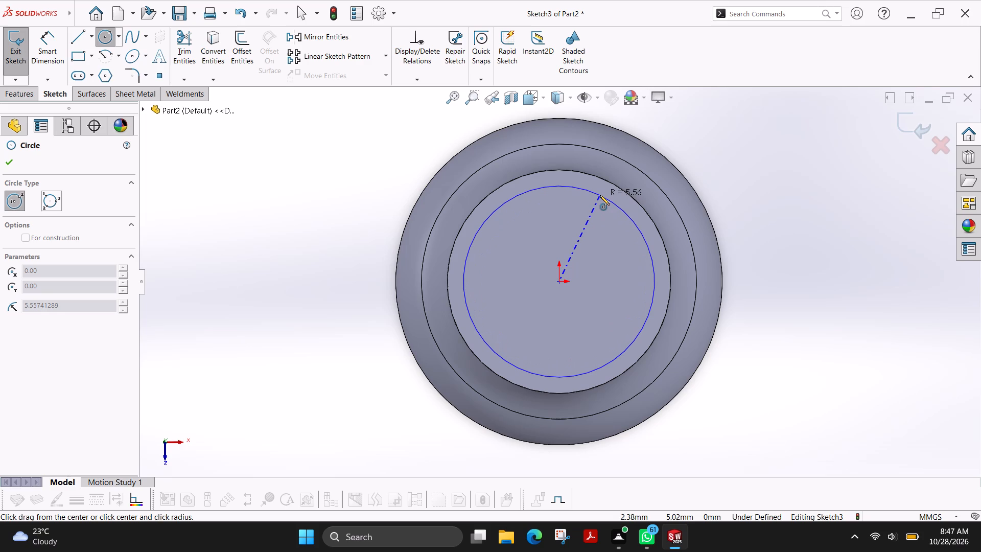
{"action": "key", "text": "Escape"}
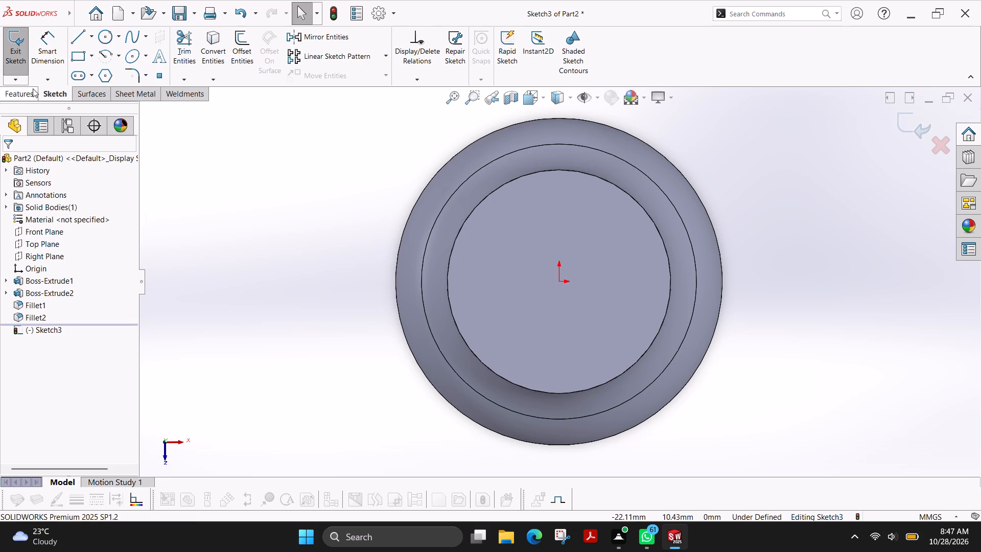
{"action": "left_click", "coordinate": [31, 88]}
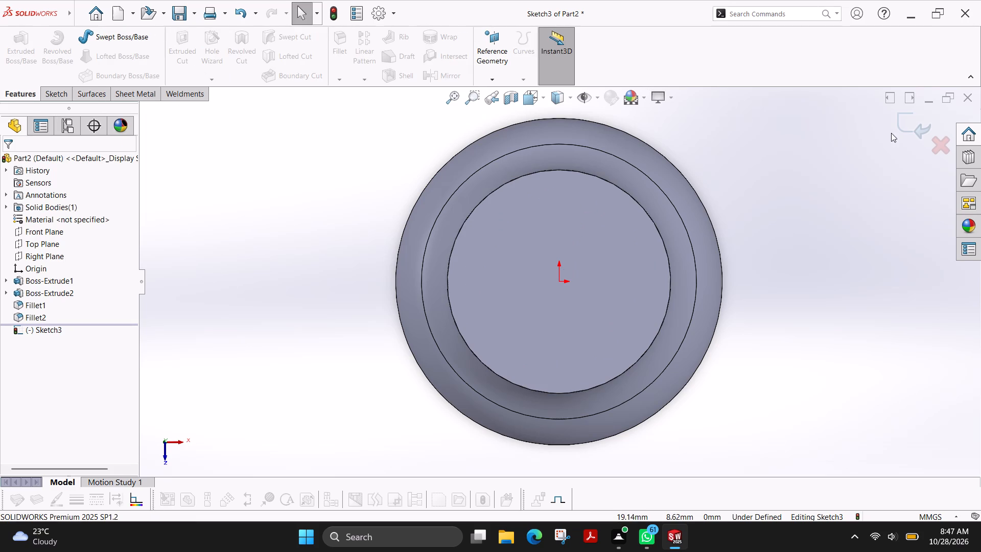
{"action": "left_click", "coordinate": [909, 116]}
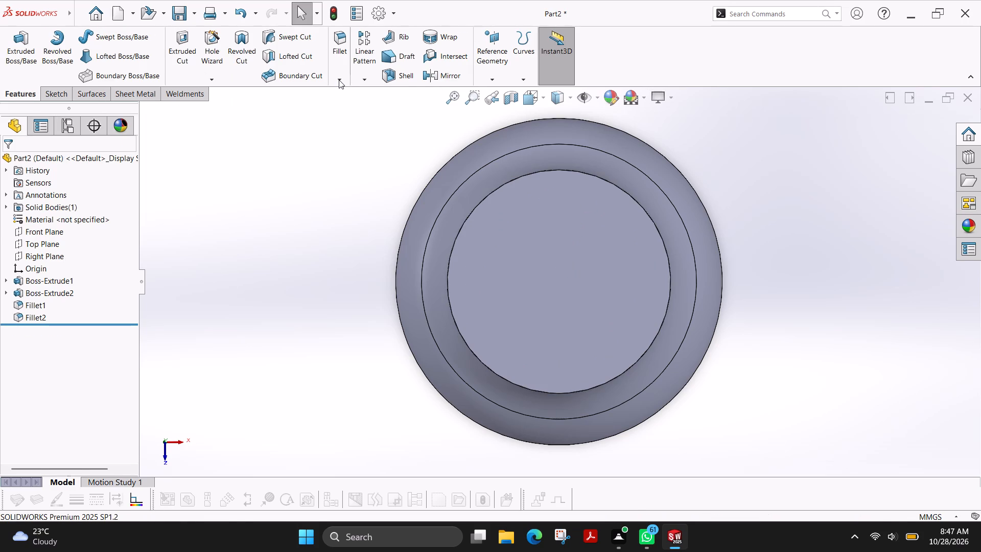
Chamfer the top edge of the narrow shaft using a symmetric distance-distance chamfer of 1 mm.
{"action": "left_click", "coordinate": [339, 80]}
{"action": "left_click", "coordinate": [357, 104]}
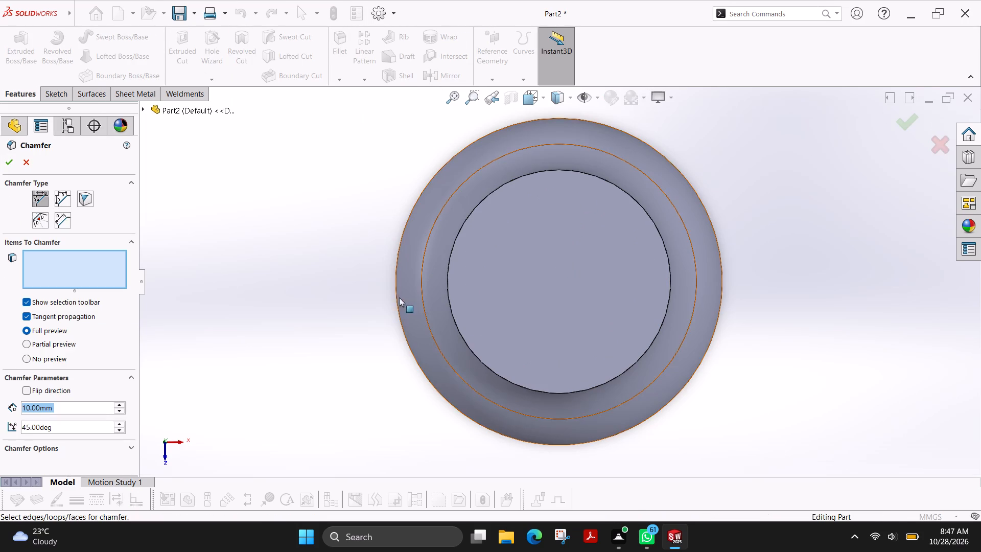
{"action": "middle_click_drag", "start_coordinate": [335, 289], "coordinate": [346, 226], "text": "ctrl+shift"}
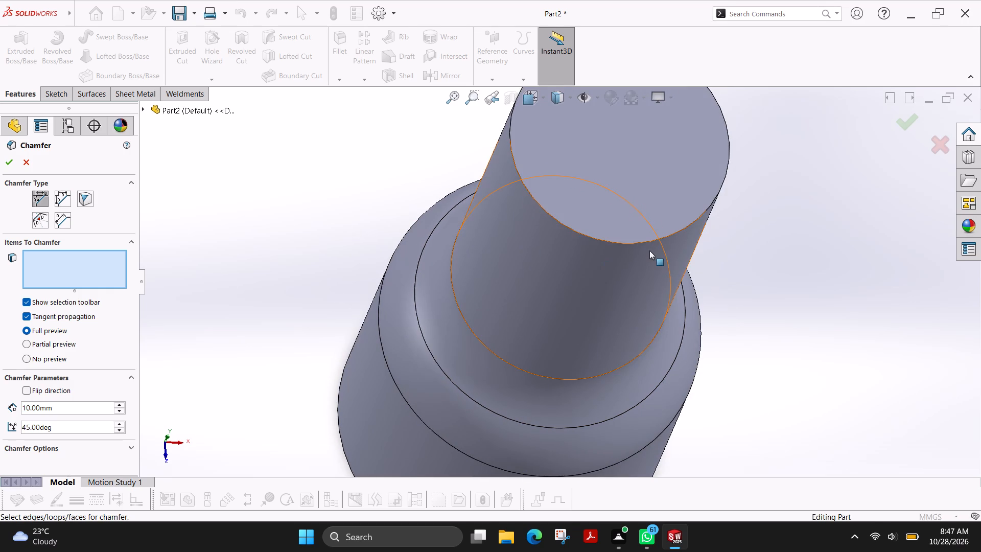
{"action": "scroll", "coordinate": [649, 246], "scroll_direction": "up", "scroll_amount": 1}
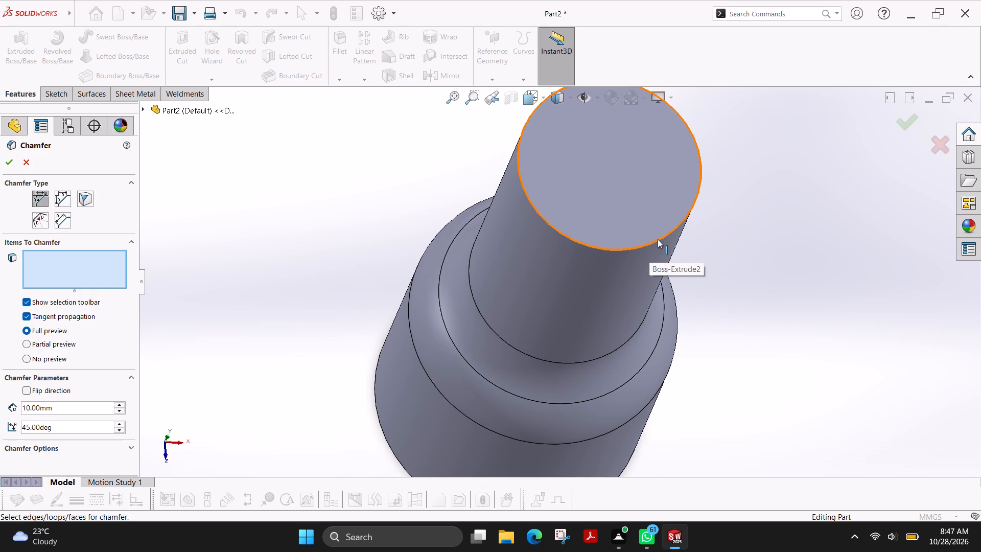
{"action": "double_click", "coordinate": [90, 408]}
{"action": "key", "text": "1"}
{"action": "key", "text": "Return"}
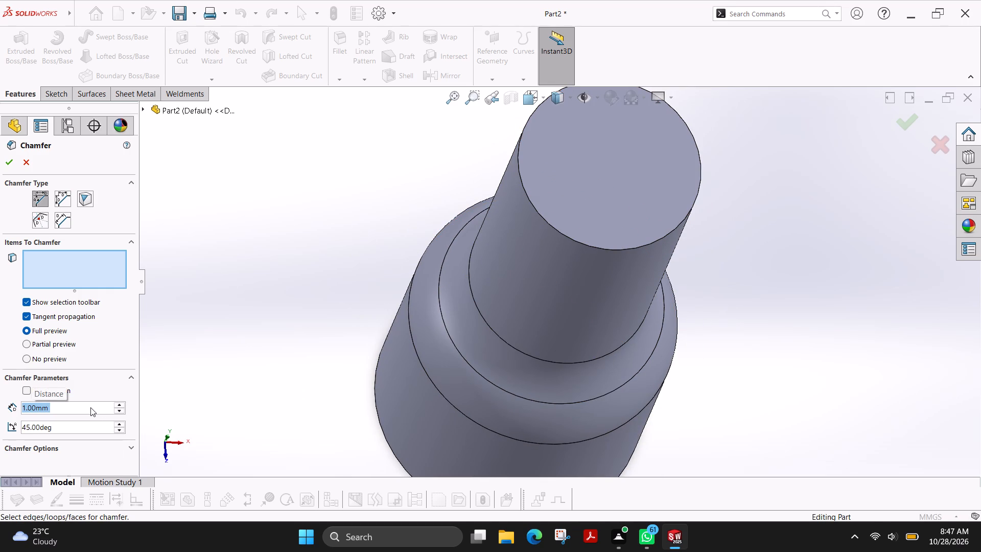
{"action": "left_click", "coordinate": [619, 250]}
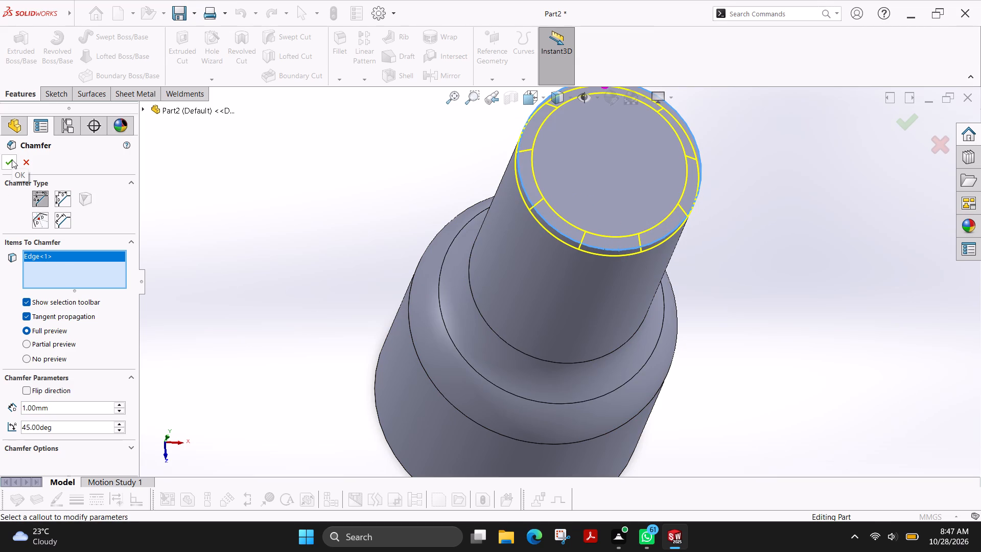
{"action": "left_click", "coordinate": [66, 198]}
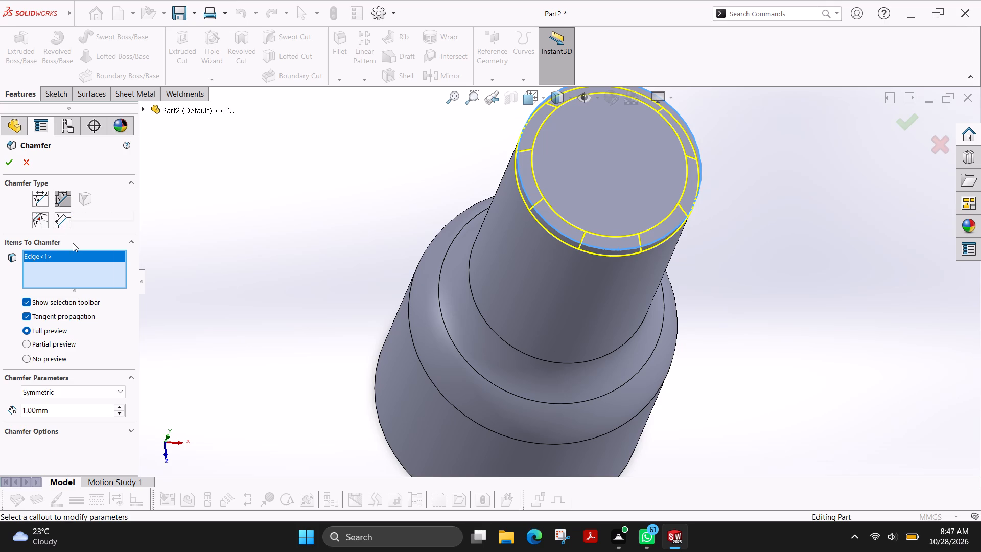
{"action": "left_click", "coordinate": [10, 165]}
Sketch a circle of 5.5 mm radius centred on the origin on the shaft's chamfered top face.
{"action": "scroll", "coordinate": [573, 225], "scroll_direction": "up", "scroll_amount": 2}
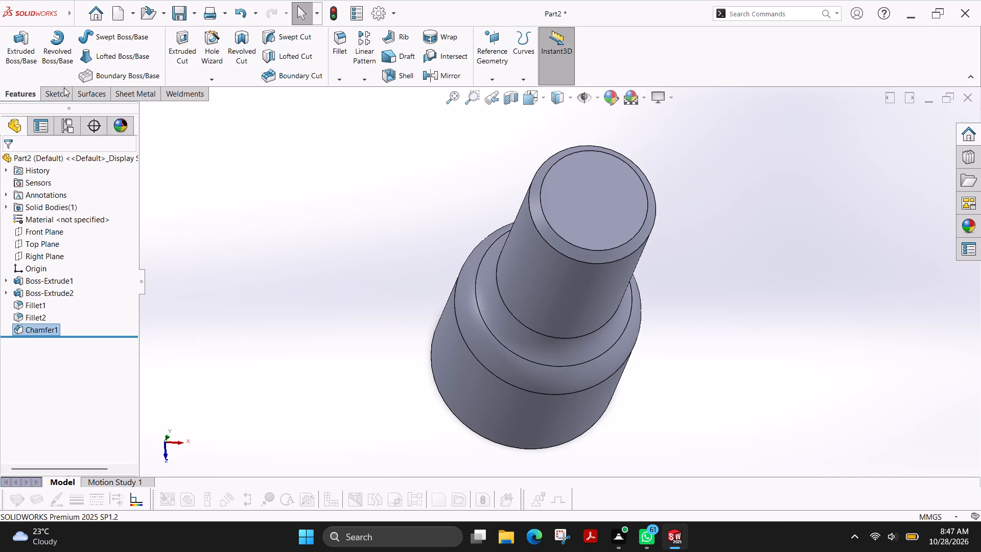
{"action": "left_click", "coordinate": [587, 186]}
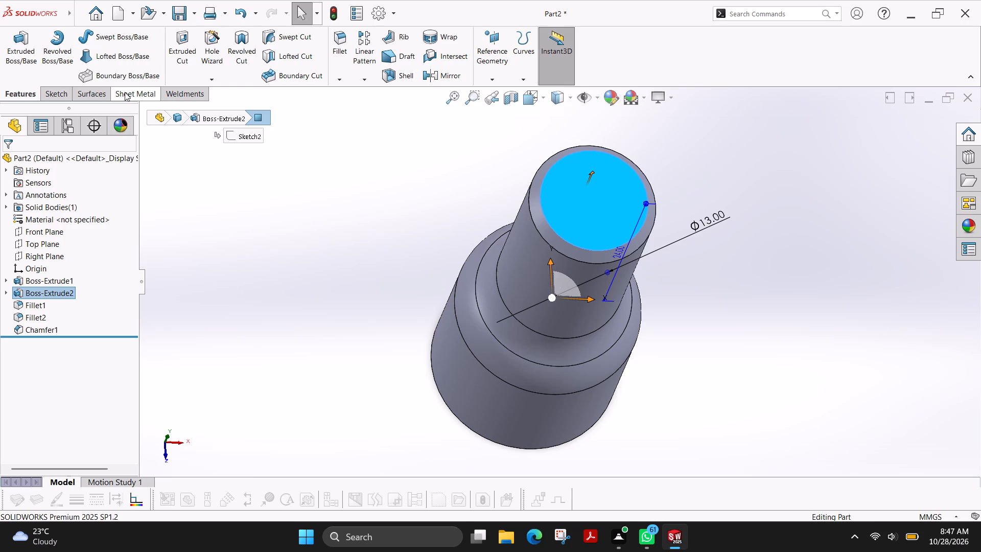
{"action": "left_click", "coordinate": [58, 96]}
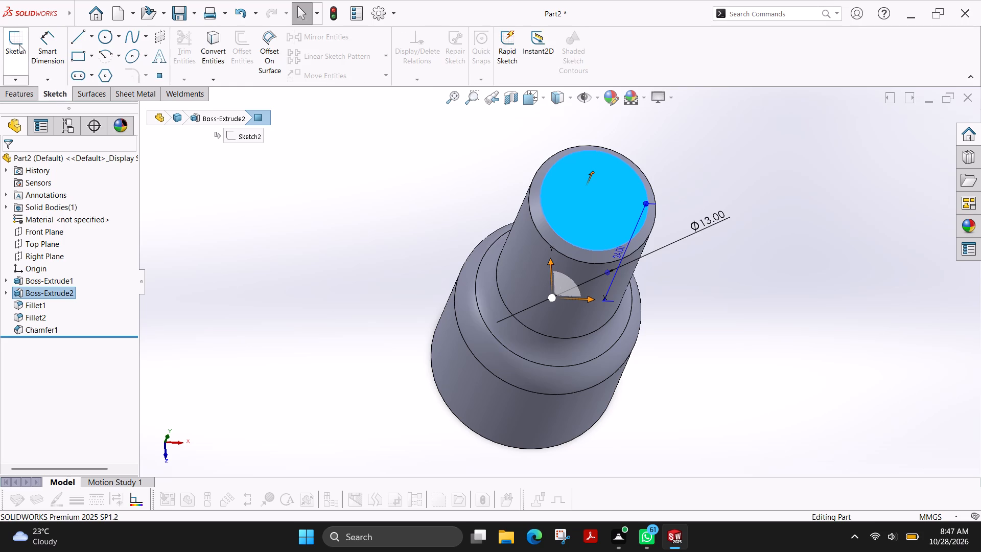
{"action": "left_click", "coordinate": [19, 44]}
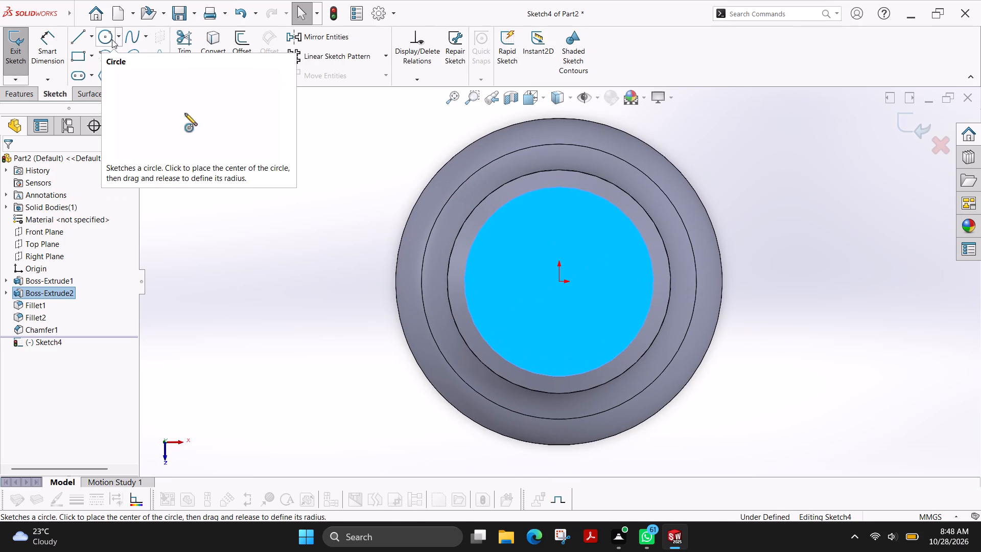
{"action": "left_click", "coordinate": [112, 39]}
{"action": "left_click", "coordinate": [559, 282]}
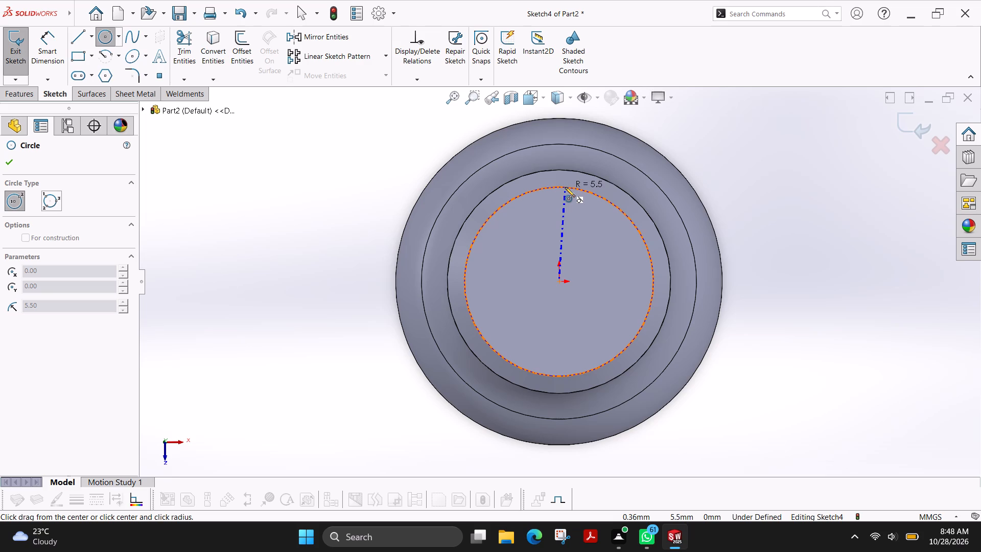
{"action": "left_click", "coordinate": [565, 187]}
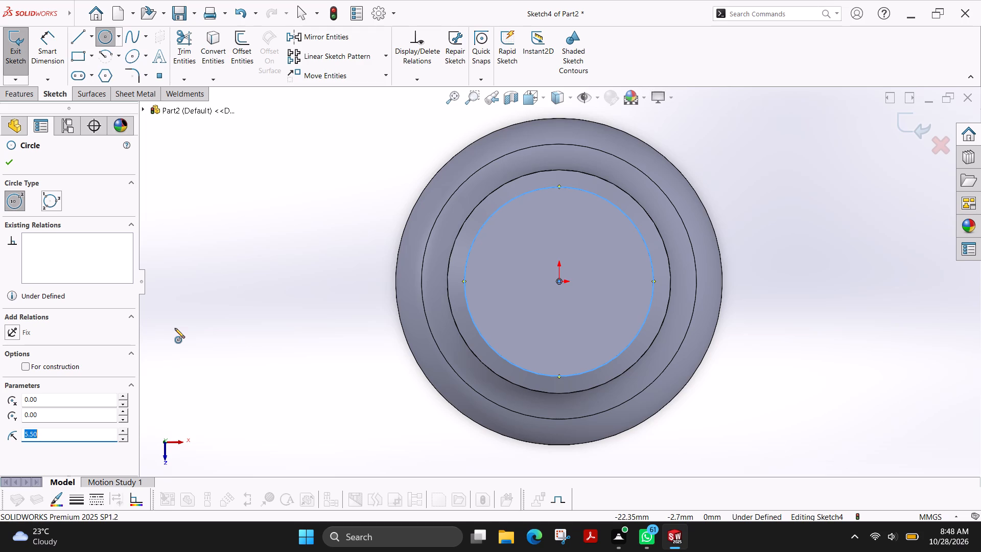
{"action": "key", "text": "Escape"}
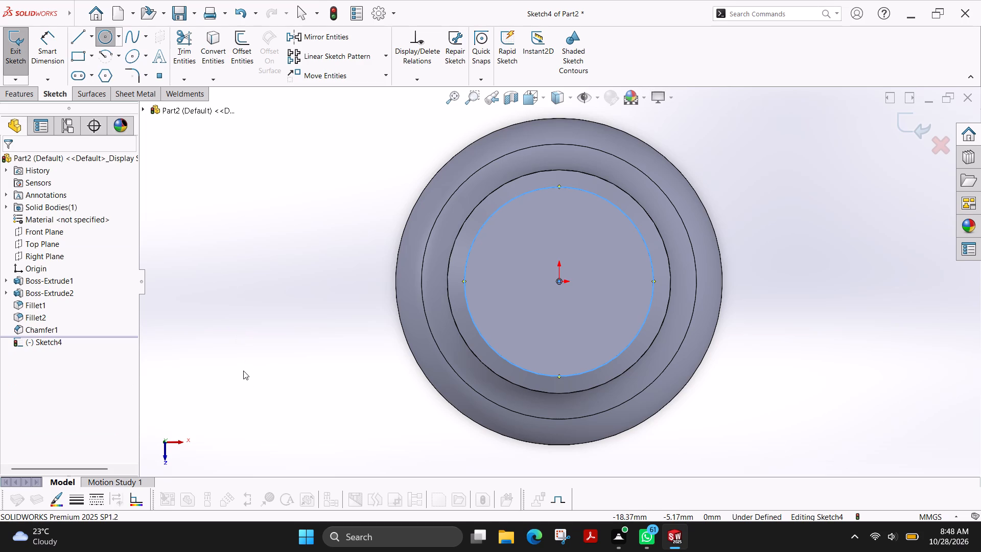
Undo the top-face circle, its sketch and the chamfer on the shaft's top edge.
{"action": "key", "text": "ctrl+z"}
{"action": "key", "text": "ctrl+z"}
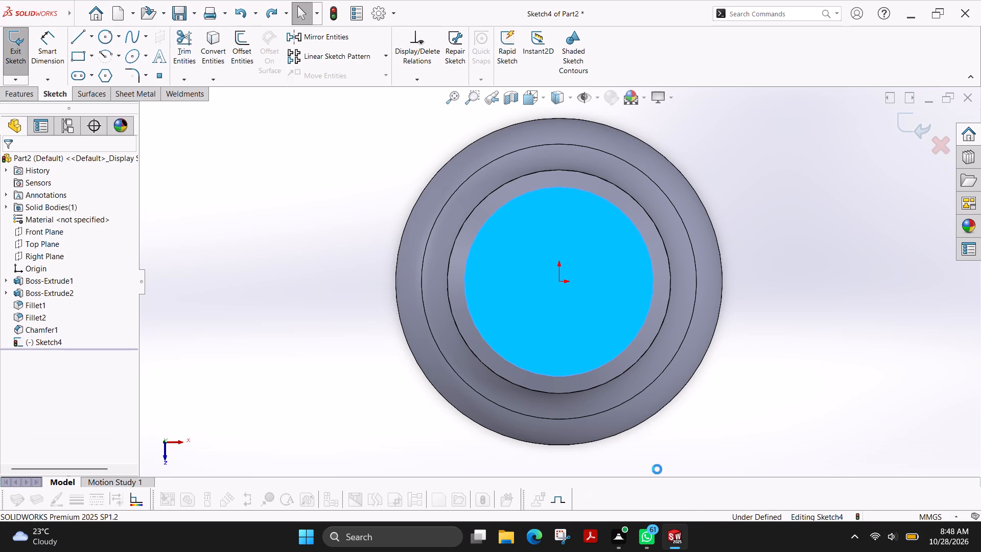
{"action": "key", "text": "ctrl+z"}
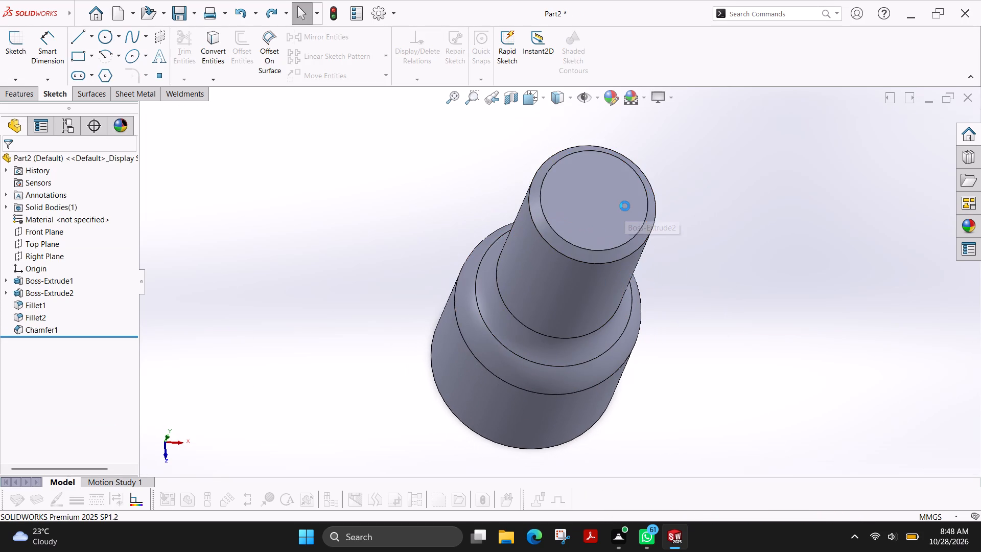
Sketch a circle of about 5.8 mm radius centred on the origin on the shaft's unchamfered top face.
{"action": "scroll", "coordinate": [556, 191], "scroll_direction": "up", "scroll_amount": 1}
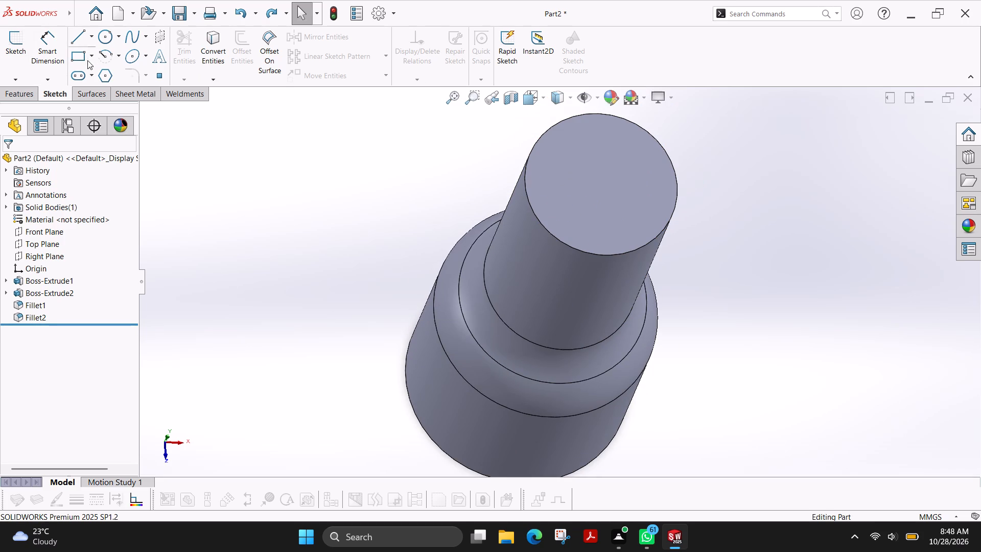
{"action": "left_click", "coordinate": [102, 39]}
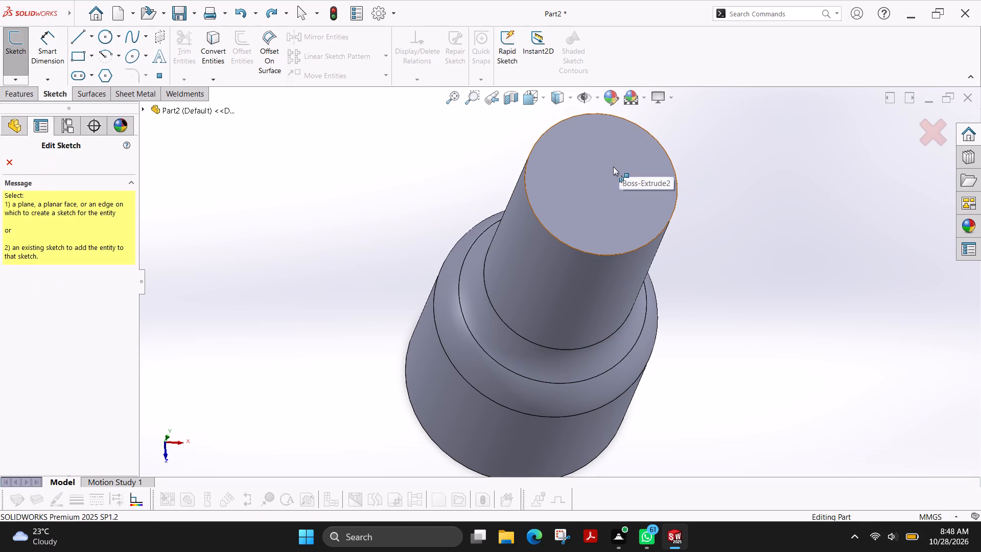
{"action": "left_click", "coordinate": [613, 167]}
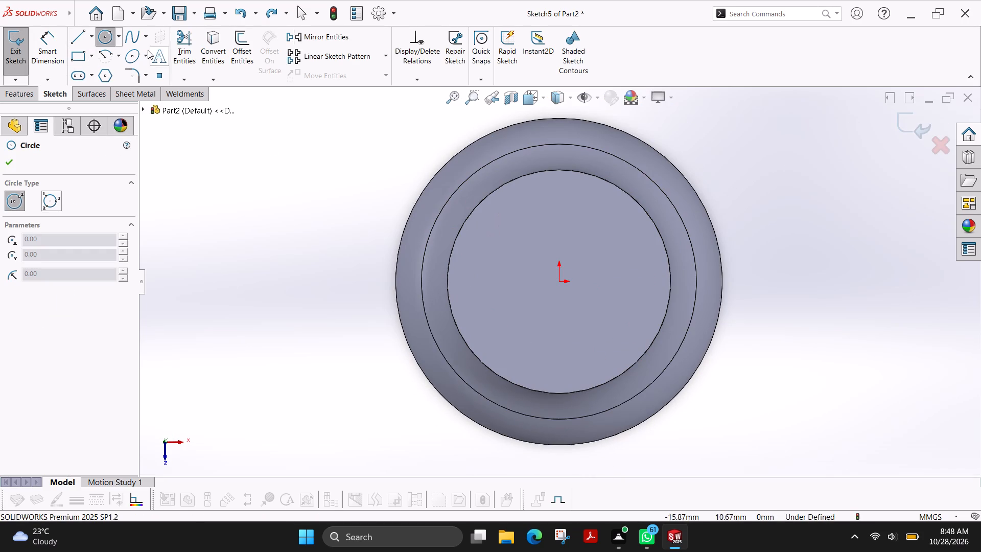
{"action": "left_click", "coordinate": [557, 281]}
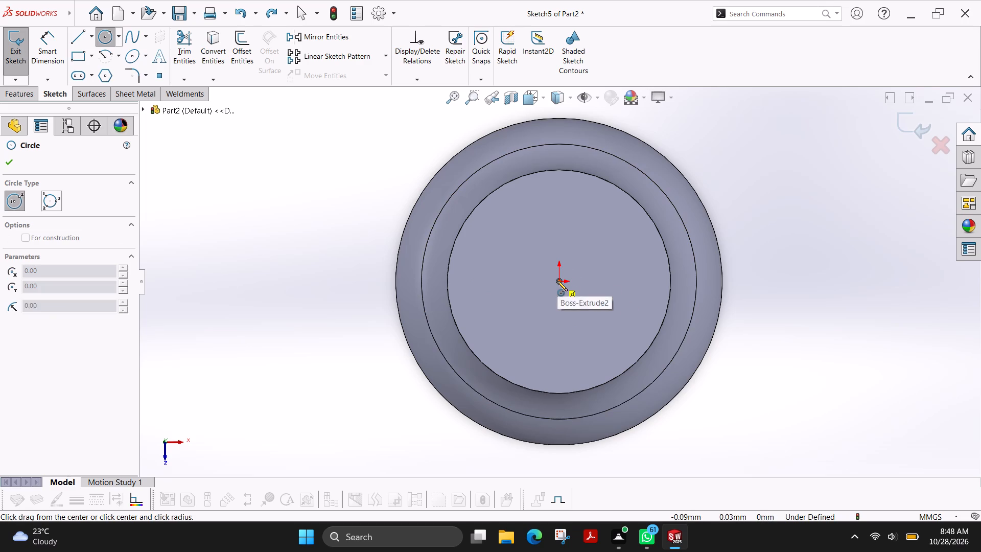
{"action": "left_click", "coordinate": [597, 189]}
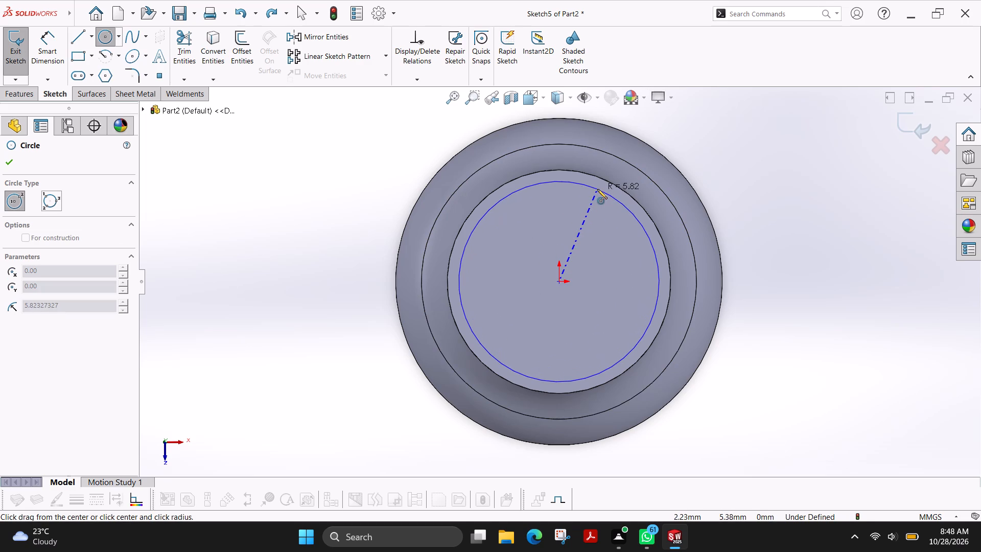
{"action": "left_click", "coordinate": [10, 165]}
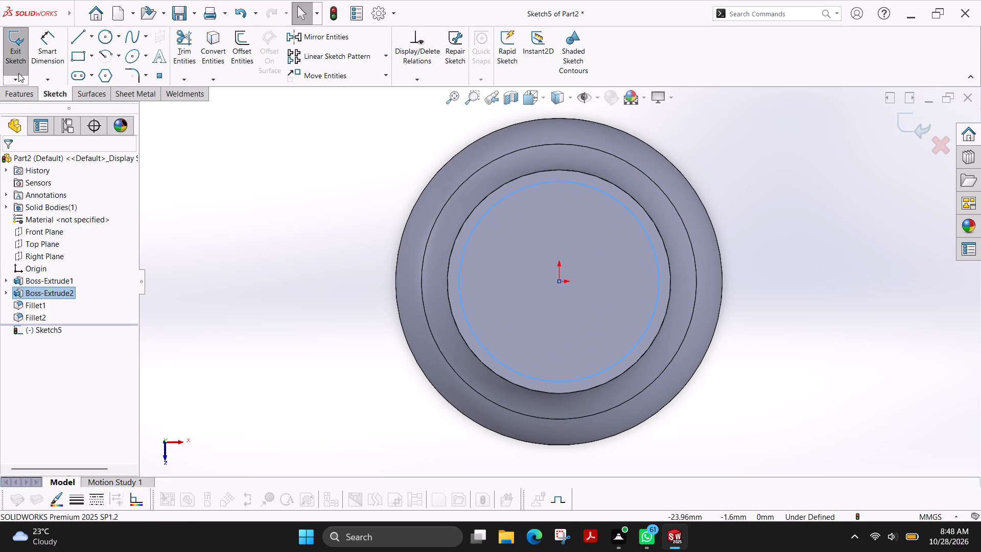
Dimension the top-face circle with a diameter of 12 mm.
{"action": "left_click", "coordinate": [30, 62]}
{"action": "left_click_drag", "start_coordinate": [558, 183], "coordinate": [564, 183]}
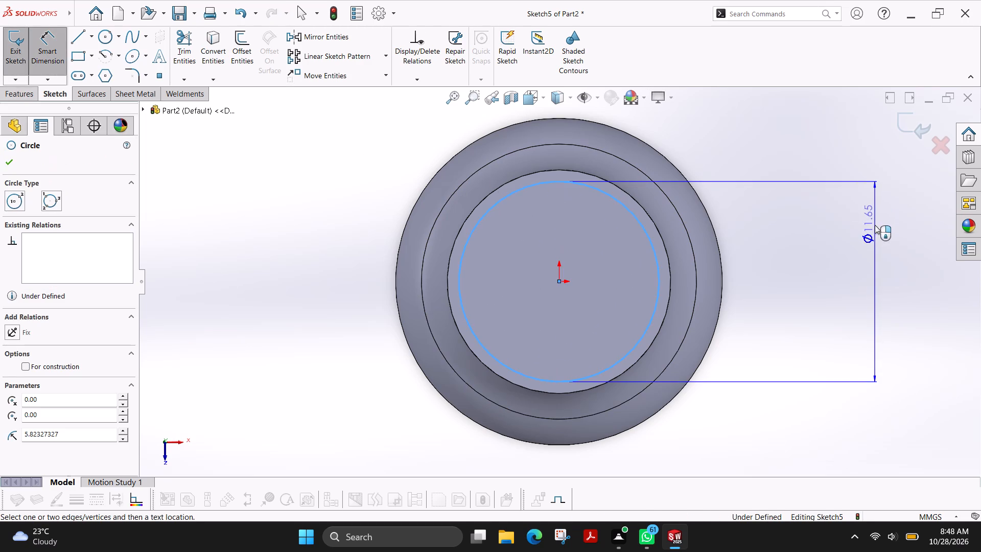
{"action": "left_click", "coordinate": [854, 260]}
{"action": "type", "text": "12"}
{"action": "key", "text": "Return"}
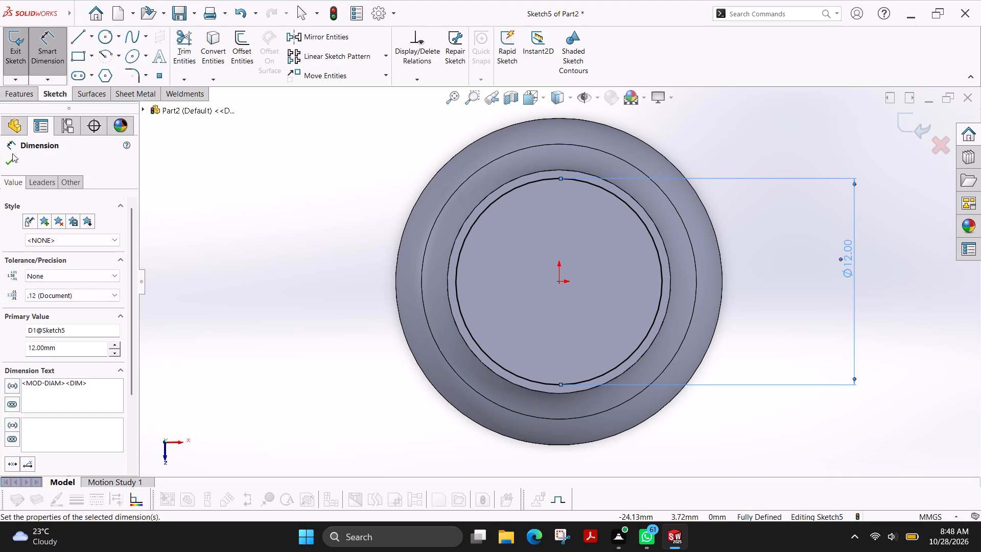
{"action": "left_click", "coordinate": [10, 160]}
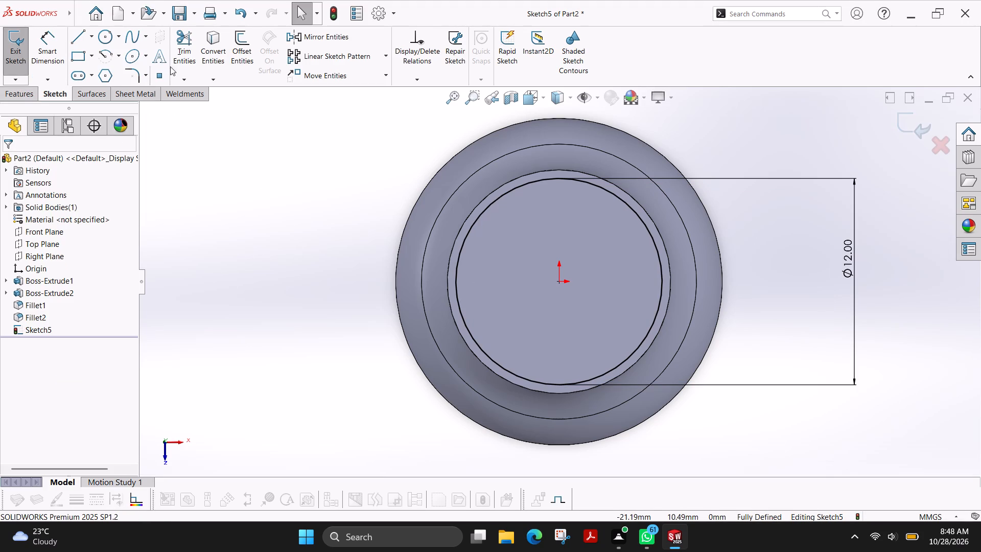
Set up a blind 24 mm Extruded Cut from the 12 mm circle, flipped to remove the material outside it.
{"action": "left_click", "coordinate": [25, 89]}
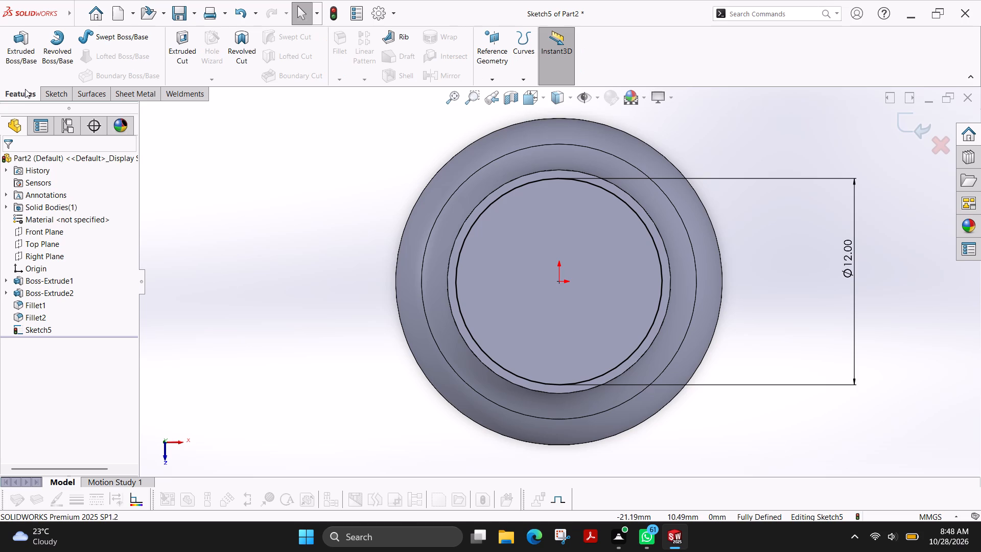
{"action": "left_click", "coordinate": [184, 65]}
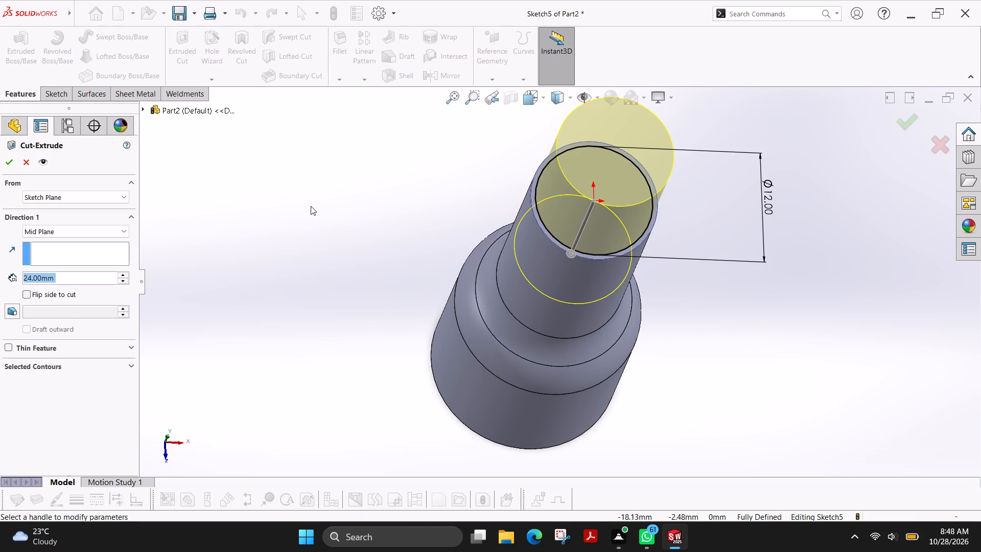
{"action": "left_click", "coordinate": [79, 227]}
{"action": "left_click", "coordinate": [42, 241]}
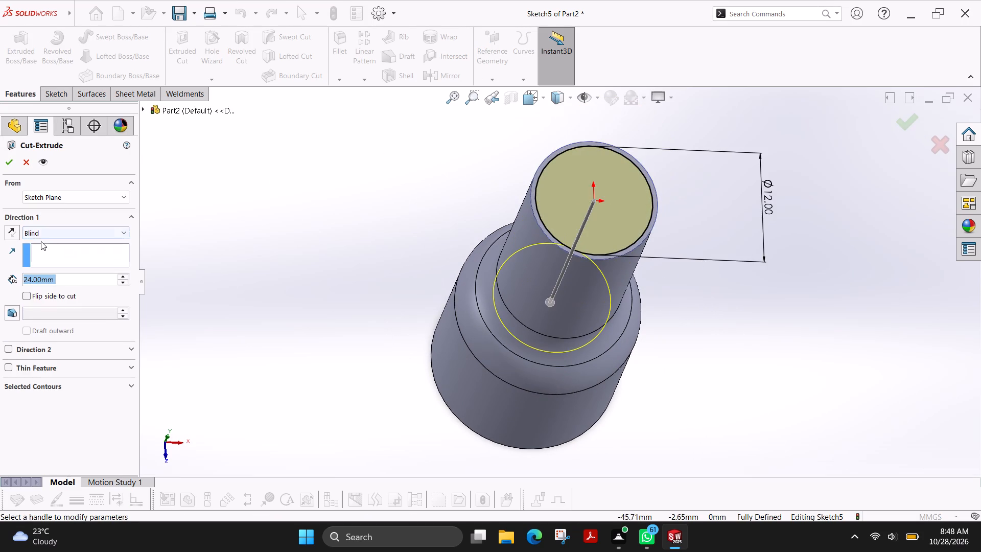
{"action": "left_click", "coordinate": [30, 293]}
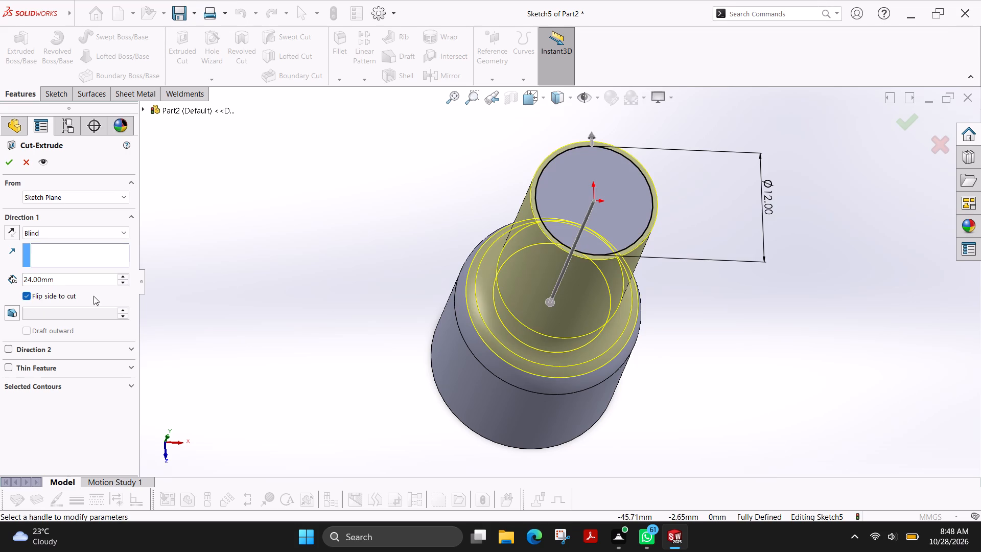
Turn on draft for the cut and set its angle to 45°, leaving the draft inward.
{"action": "left_click", "coordinate": [13, 315]}
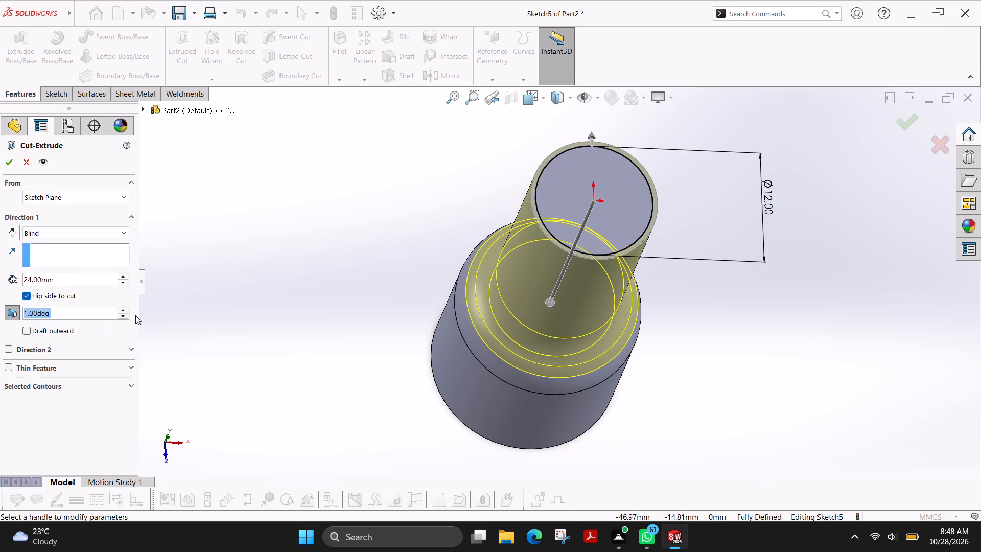
{"action": "triple_click", "coordinate": [119, 310]}
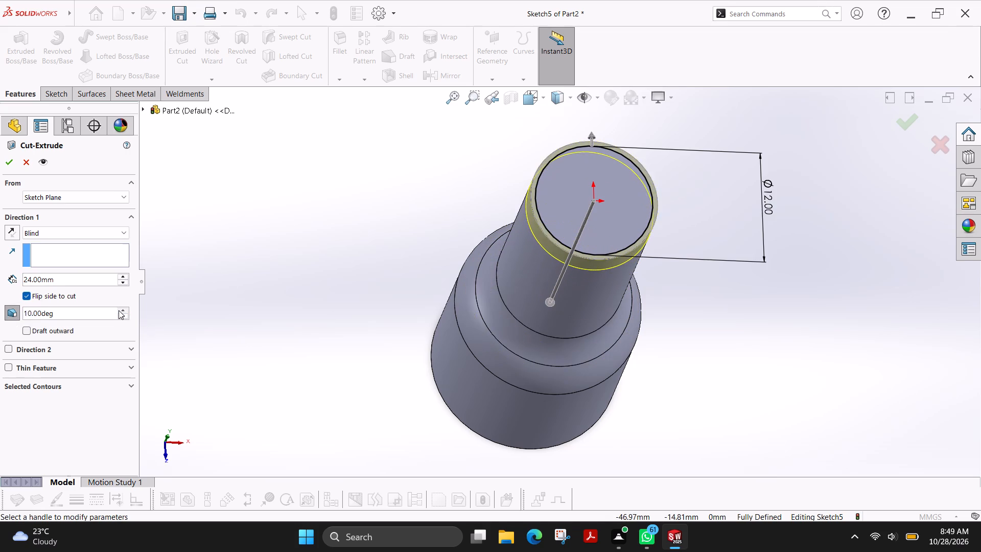
{"action": "double_click", "coordinate": [119, 310]}
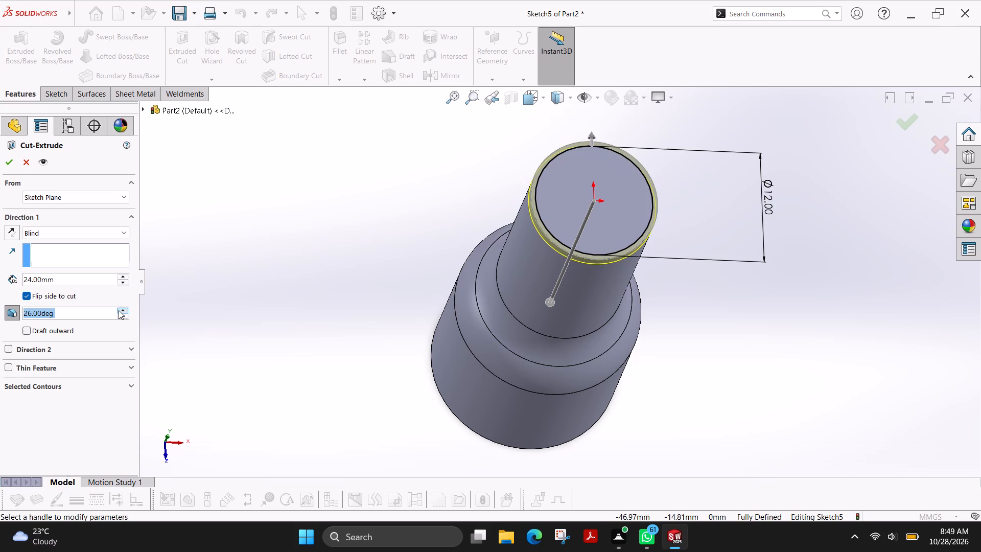
{"action": "triple_click", "coordinate": [119, 310]}
{"action": "triple_click", "coordinate": [119, 310]}
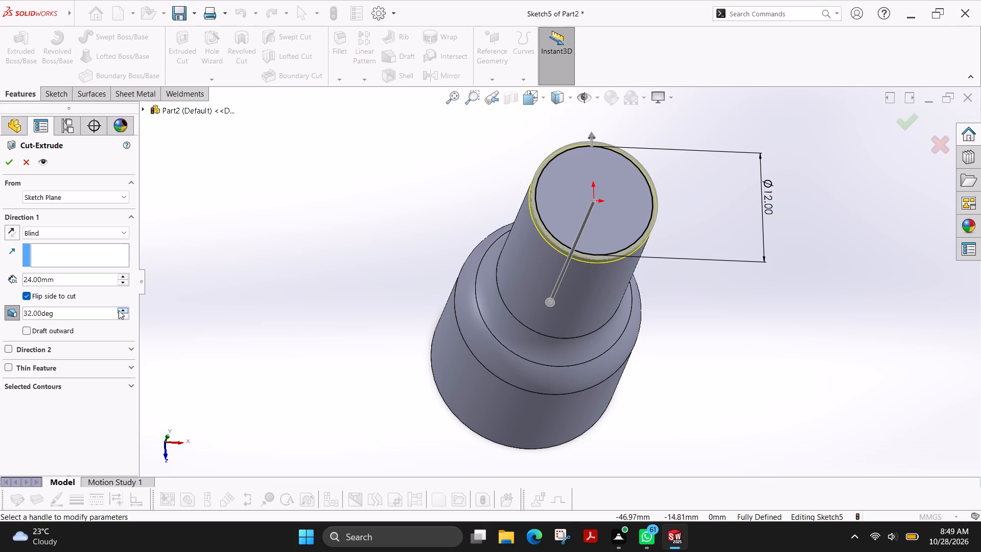
{"action": "left_click", "coordinate": [119, 310]}
{"action": "double_click", "coordinate": [119, 310]}
{"action": "left_click", "coordinate": [119, 310]}
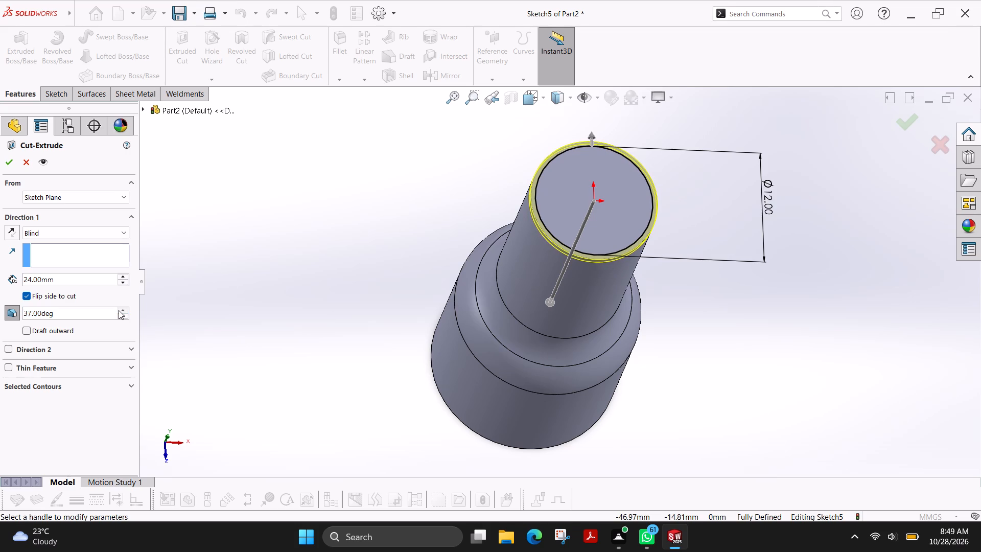
{"action": "triple_click", "coordinate": [119, 310]}
{"action": "left_click", "coordinate": [119, 310]}
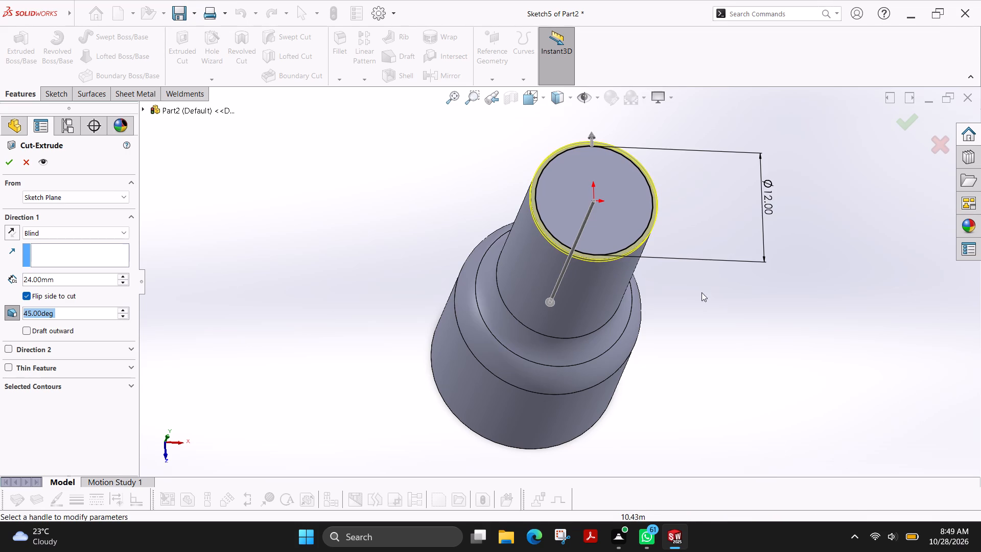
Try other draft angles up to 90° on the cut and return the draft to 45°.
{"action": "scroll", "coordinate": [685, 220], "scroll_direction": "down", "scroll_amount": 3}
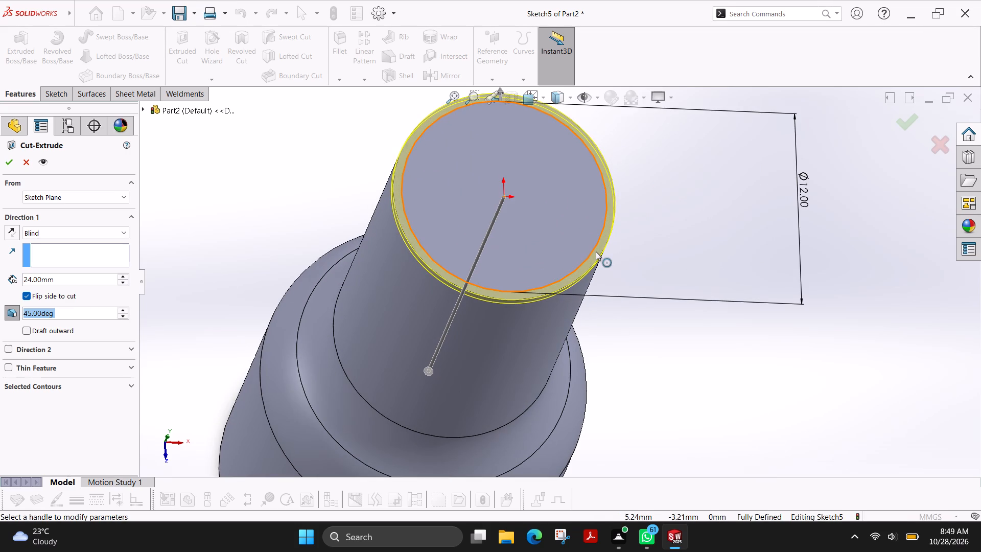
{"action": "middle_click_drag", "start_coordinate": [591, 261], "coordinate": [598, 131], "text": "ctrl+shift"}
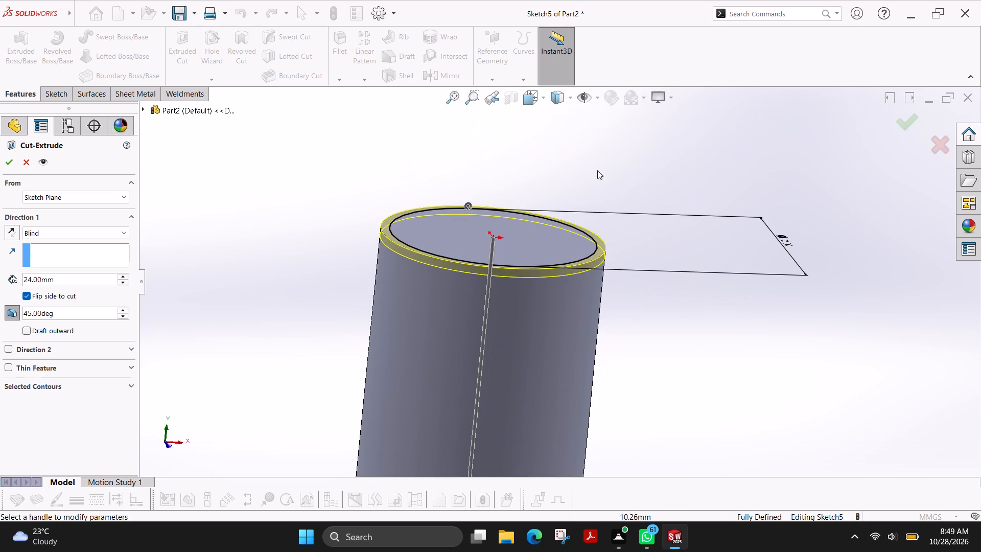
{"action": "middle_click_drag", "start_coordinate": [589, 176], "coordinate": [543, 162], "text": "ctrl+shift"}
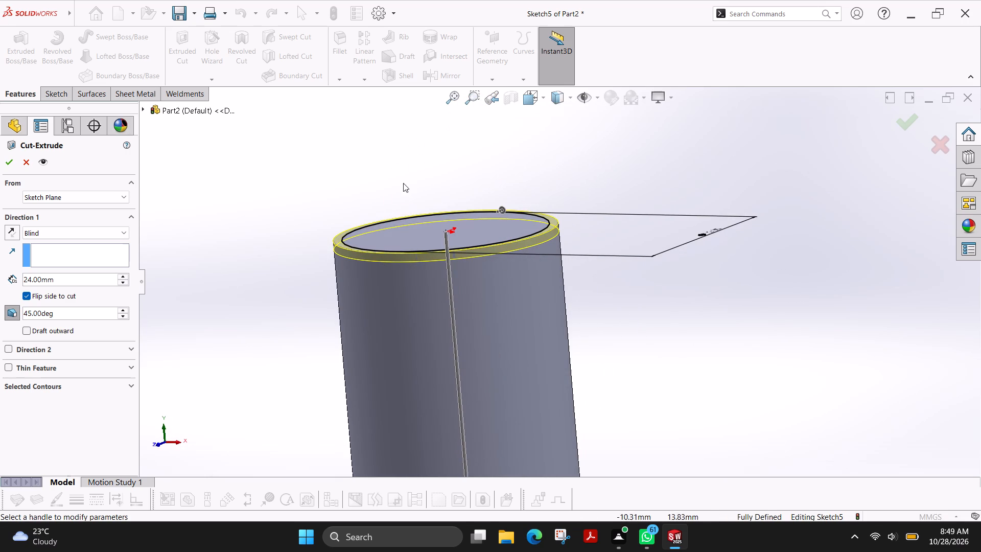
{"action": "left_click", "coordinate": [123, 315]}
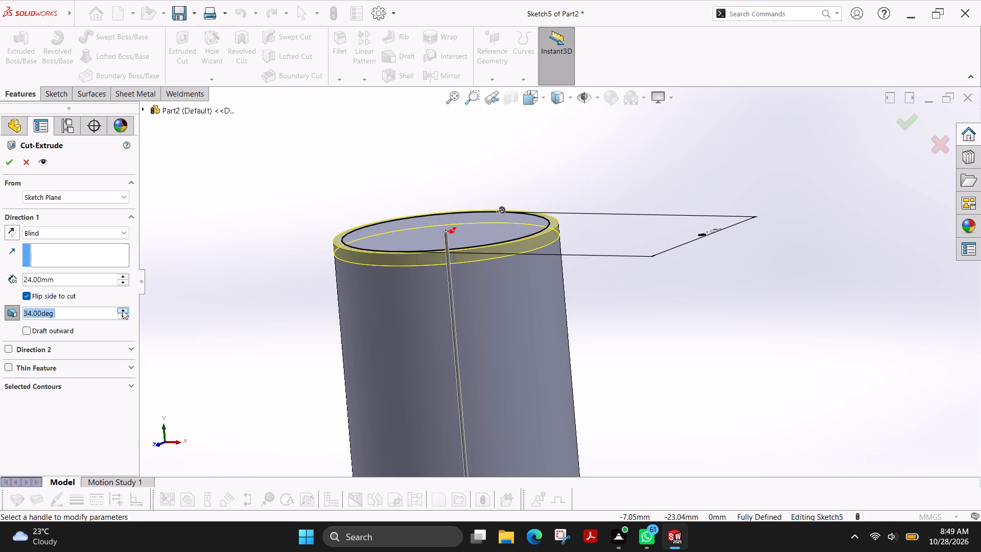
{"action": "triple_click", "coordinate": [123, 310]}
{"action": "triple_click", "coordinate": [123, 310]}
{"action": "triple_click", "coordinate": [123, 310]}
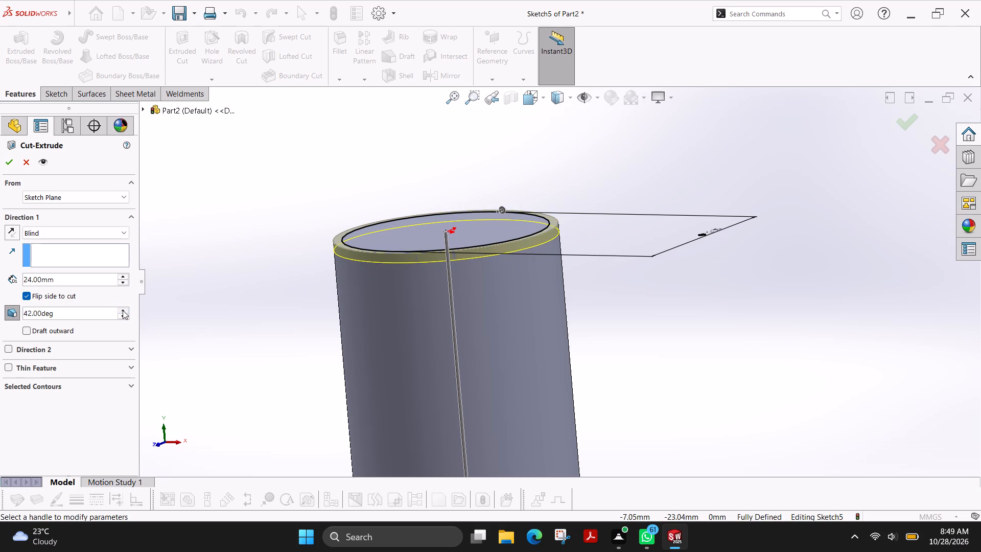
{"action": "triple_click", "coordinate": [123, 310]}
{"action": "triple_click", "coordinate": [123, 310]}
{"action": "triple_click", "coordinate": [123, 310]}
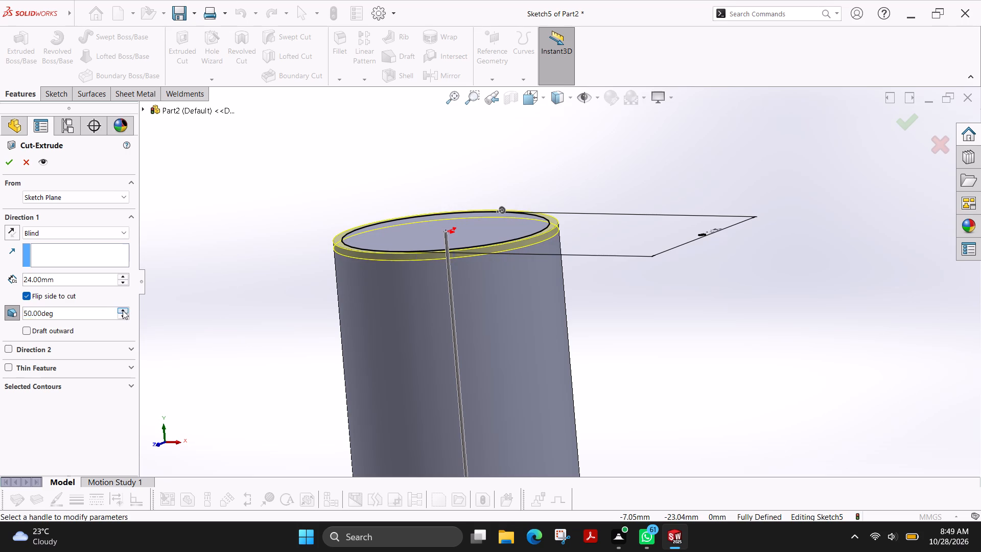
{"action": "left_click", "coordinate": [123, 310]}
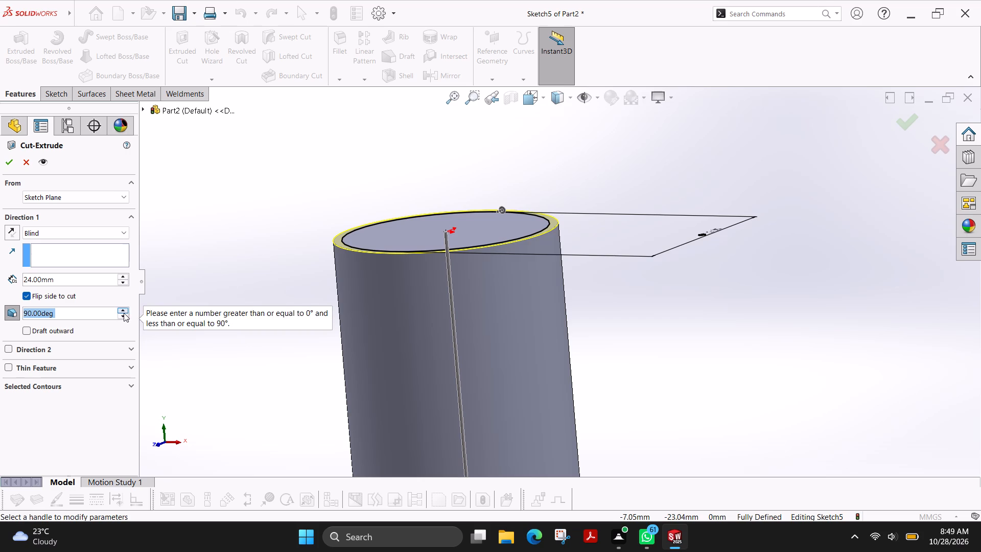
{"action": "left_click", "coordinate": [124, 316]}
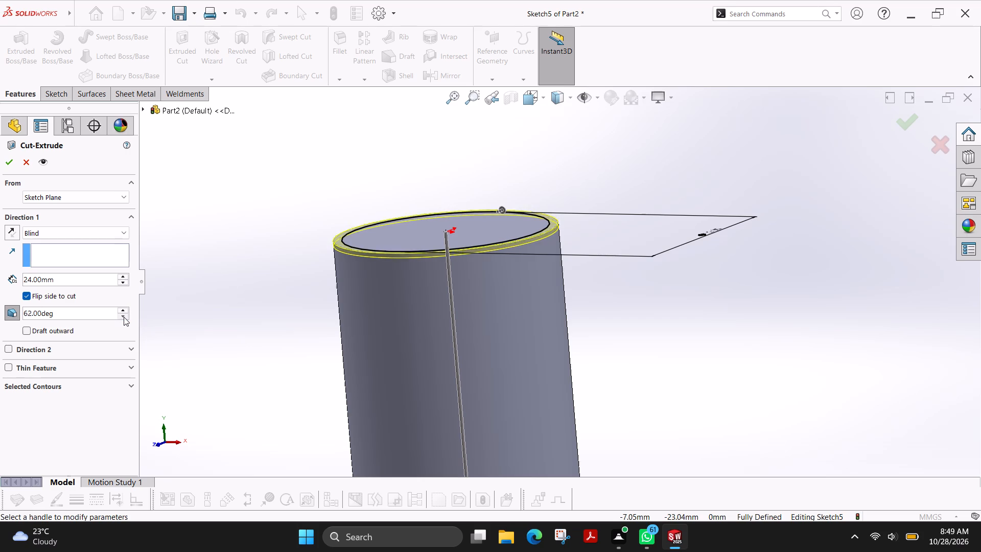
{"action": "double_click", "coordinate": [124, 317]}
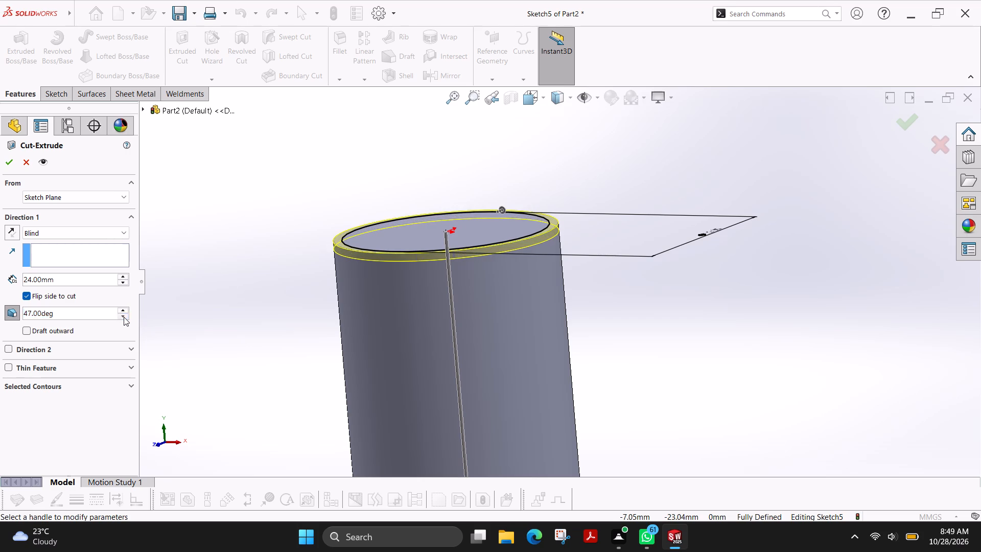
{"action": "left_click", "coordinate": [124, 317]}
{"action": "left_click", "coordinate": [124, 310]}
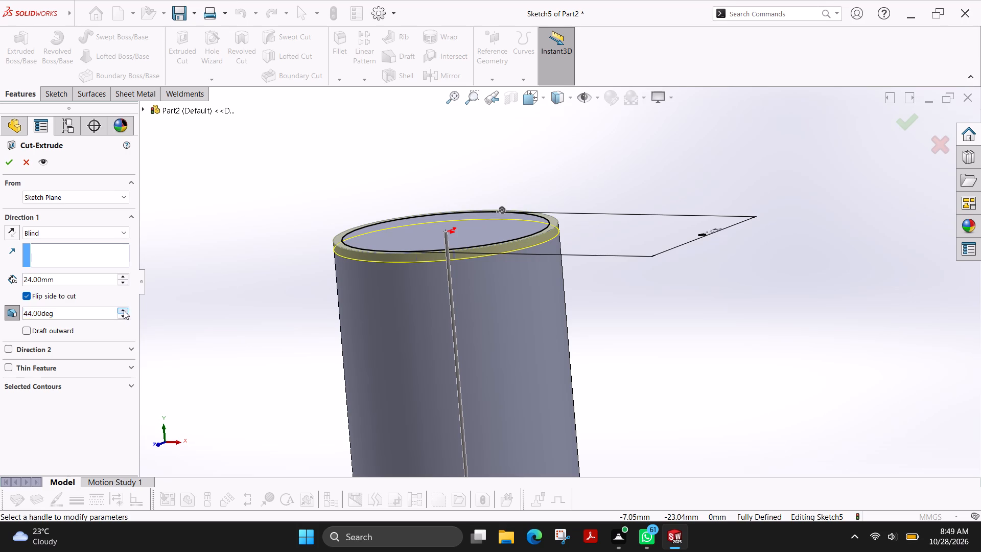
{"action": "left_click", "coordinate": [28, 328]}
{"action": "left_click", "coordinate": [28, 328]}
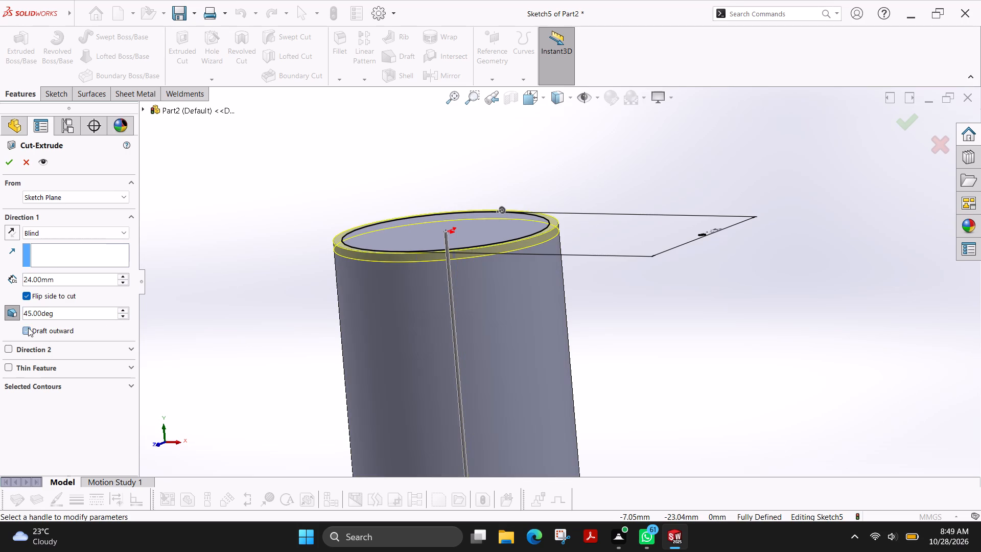
Complete the flipped 24 mm cut with 45° draft around the shaft's top edge.
{"action": "left_click", "coordinate": [6, 162]}
{"action": "scroll", "coordinate": [330, 281], "scroll_direction": "up", "scroll_amount": 4}
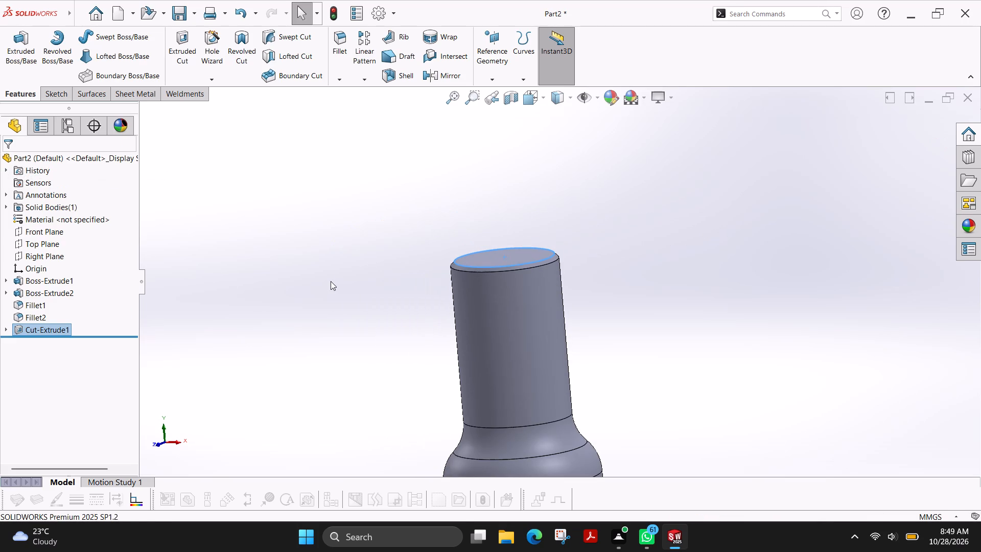
{"action": "key", "text": "Escape"}
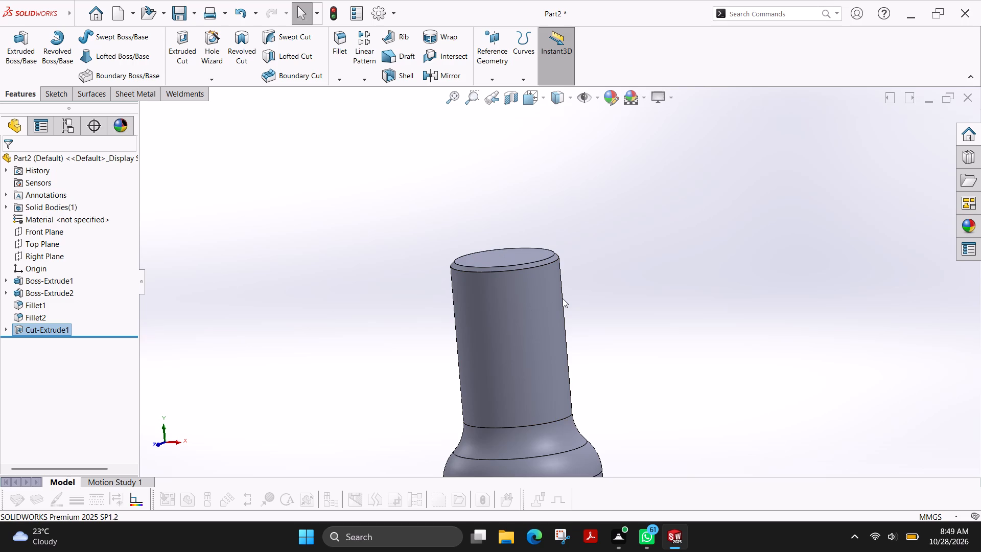
Sketch a vertical line about 15 mm long on the shaft's top face, about 3.2 mm from the origin on the +X side.
{"action": "left_click", "coordinate": [502, 259]}
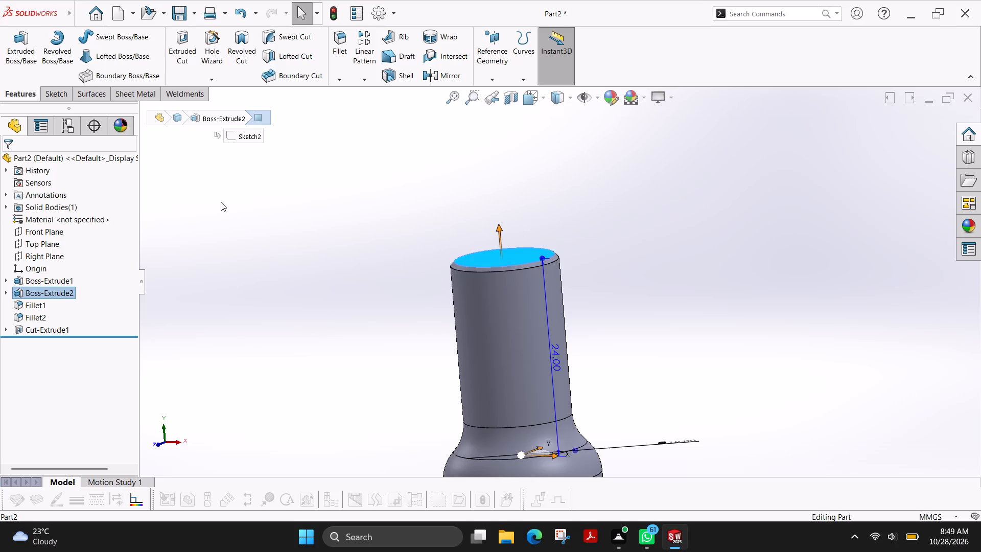
{"action": "left_click", "coordinate": [59, 94]}
{"action": "left_click", "coordinate": [6, 54]}
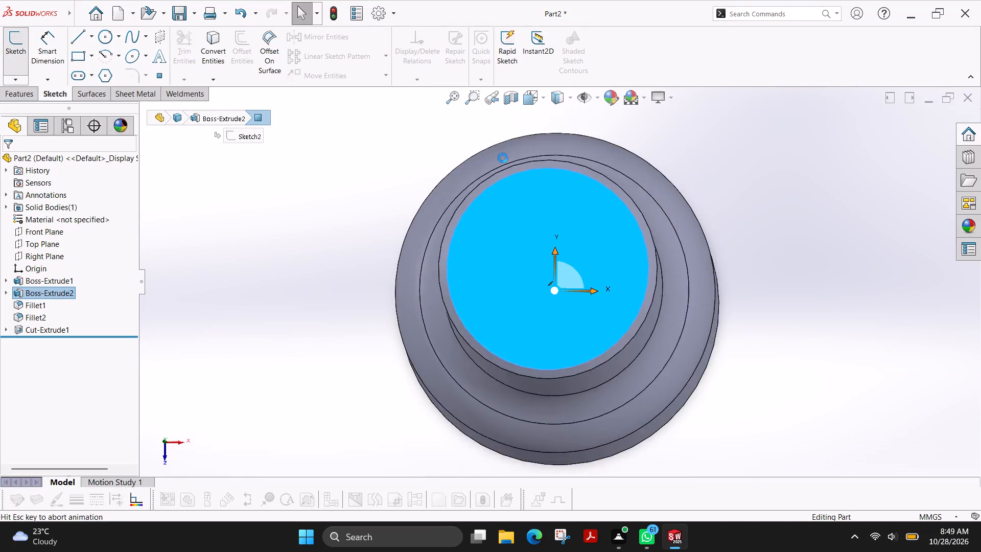
{"action": "key", "text": "Escape"}
{"action": "scroll", "coordinate": [717, 196], "scroll_direction": "down", "scroll_amount": 1}
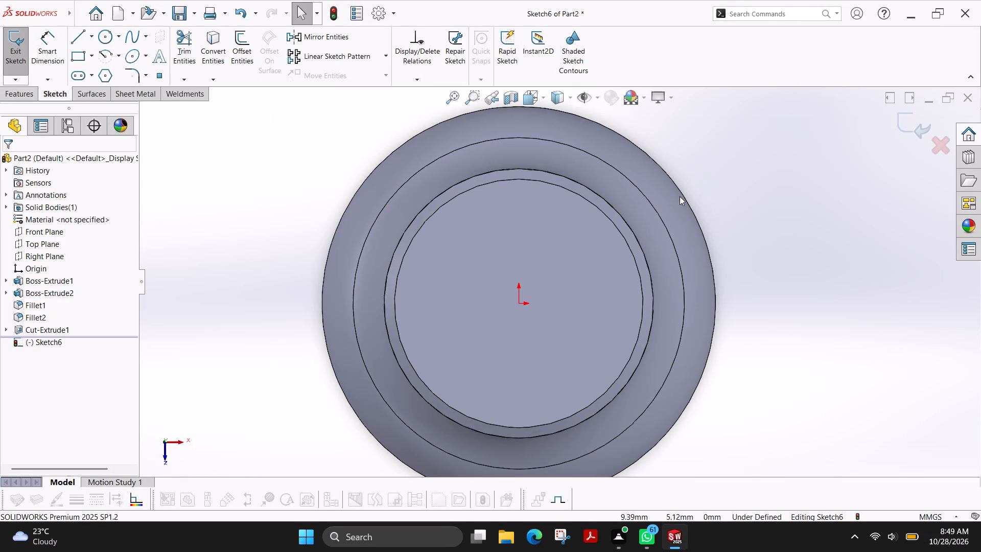
{"action": "left_click", "coordinate": [80, 39]}
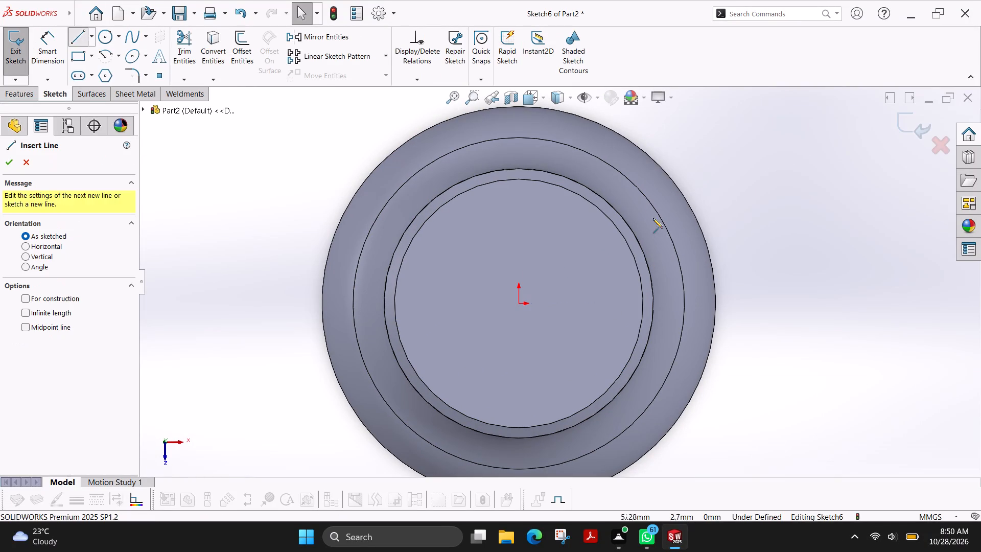
{"action": "left_click", "coordinate": [585, 124]}
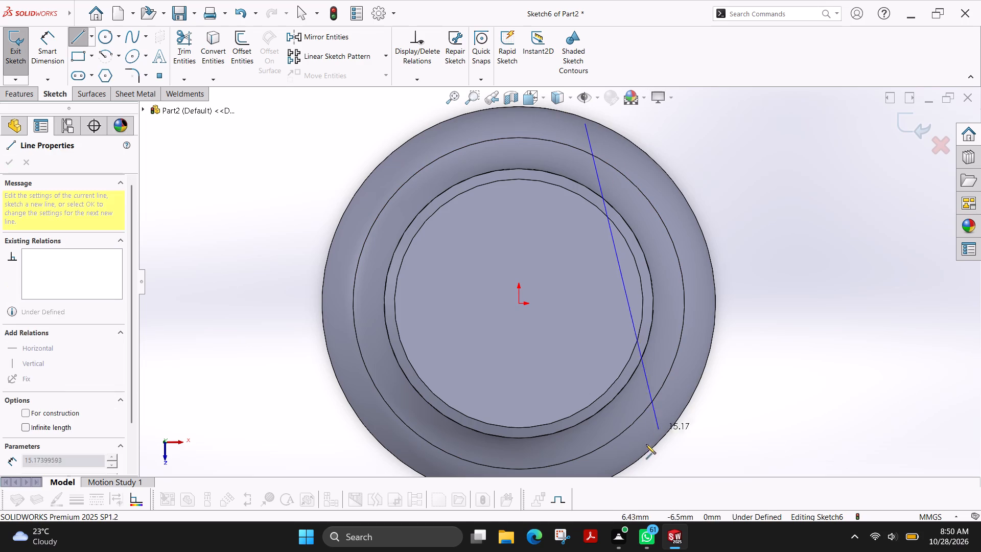
{"action": "left_click", "coordinate": [585, 436]}
{"action": "key", "text": "Escape"}
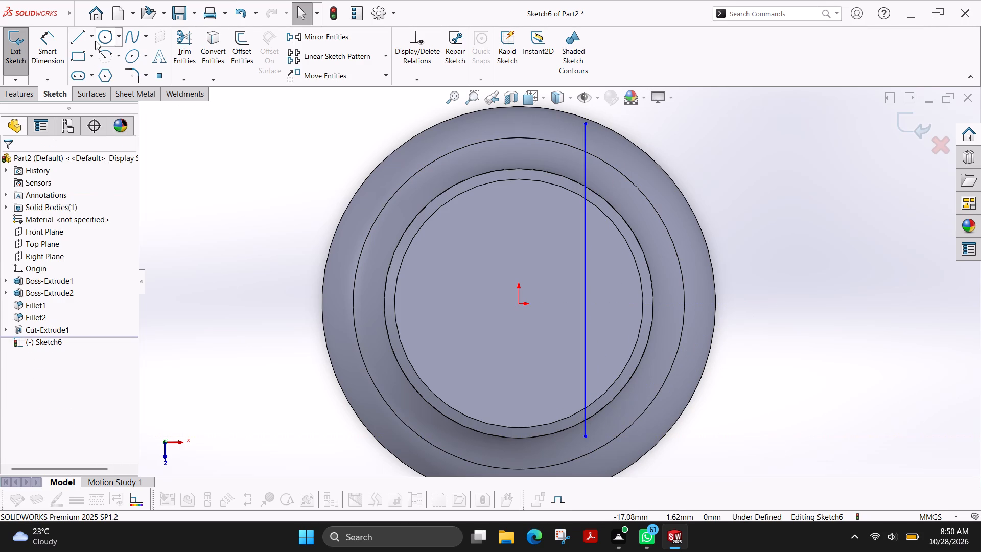
Dimension the vertical line at 4.5 mm from the origin.
{"action": "left_click", "coordinate": [51, 52]}
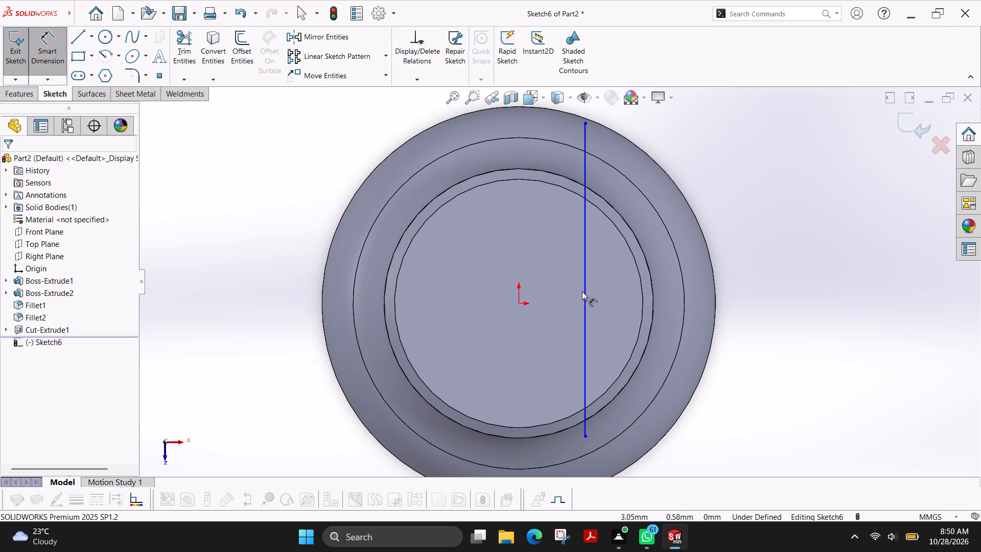
{"action": "left_click", "coordinate": [585, 292]}
{"action": "left_click", "coordinate": [519, 304]}
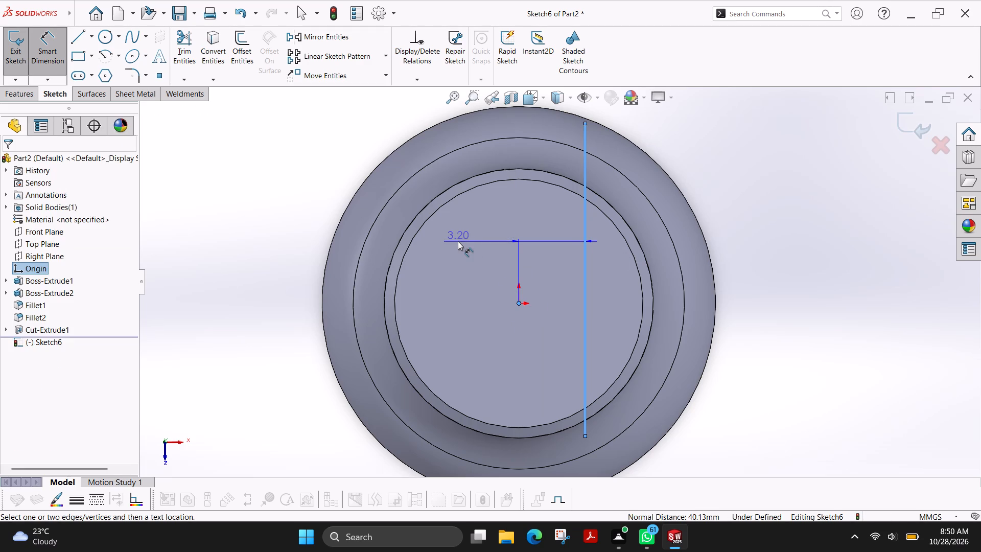
{"action": "left_click", "coordinate": [458, 241]}
{"action": "type", "text": "4.5"}
{"action": "key", "text": "Return"}
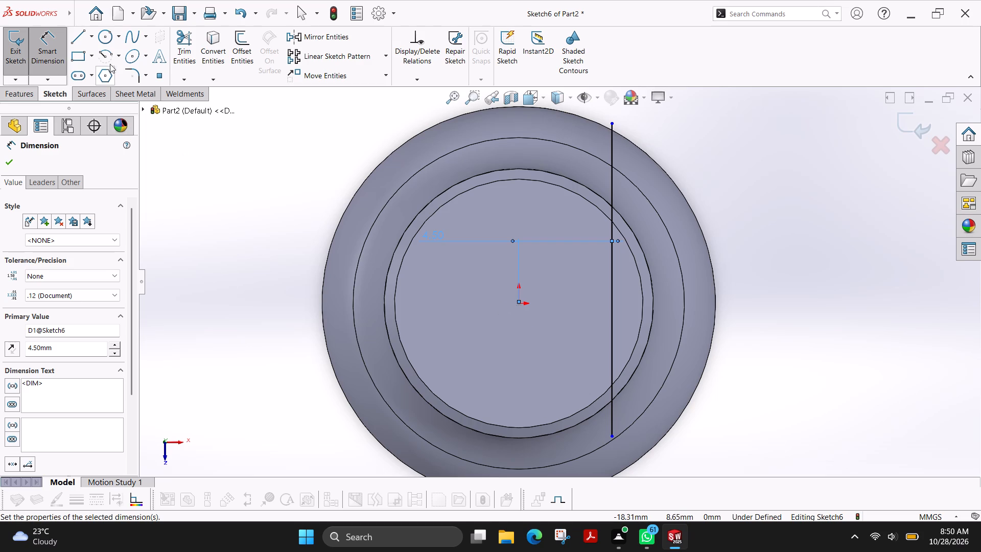
Sketch a circle of 6.5 mm radius centred on the origin, matching the shaft's outer edge.
{"action": "left_click", "coordinate": [102, 31]}
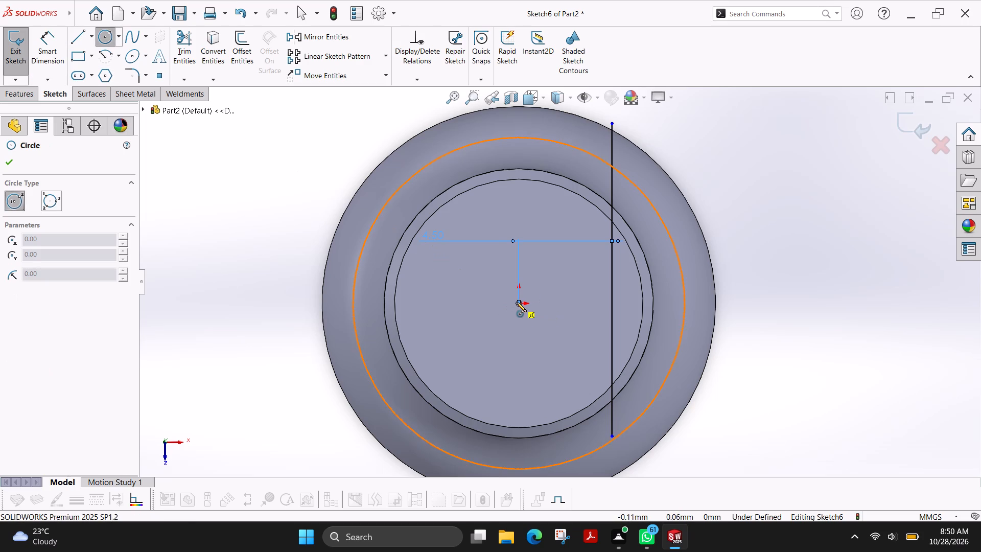
{"action": "left_click", "coordinate": [519, 303]}
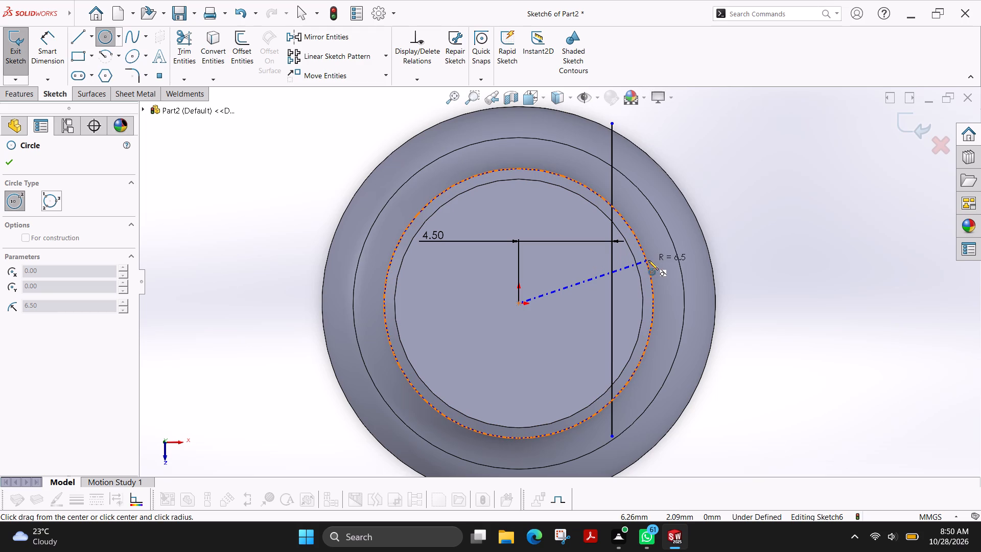
{"action": "left_click", "coordinate": [648, 260]}
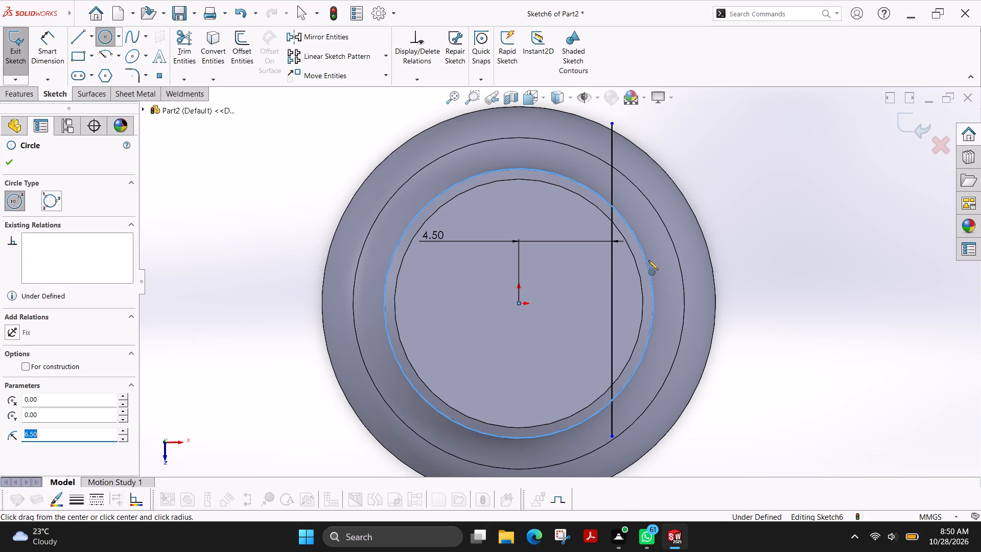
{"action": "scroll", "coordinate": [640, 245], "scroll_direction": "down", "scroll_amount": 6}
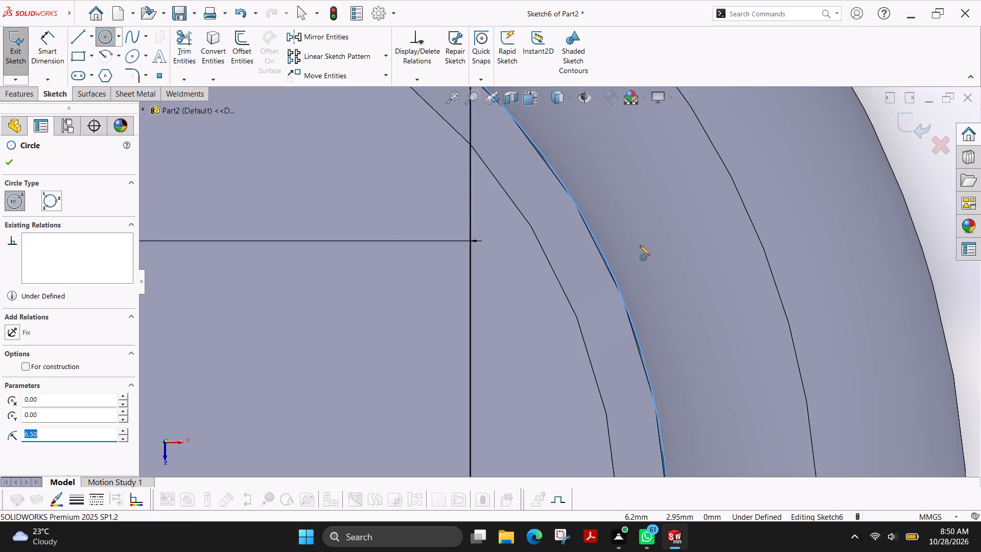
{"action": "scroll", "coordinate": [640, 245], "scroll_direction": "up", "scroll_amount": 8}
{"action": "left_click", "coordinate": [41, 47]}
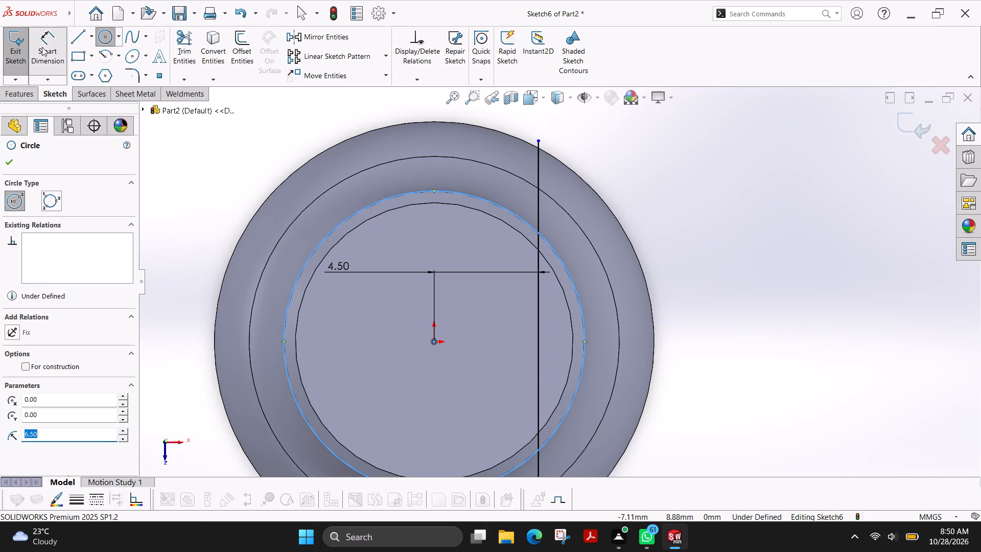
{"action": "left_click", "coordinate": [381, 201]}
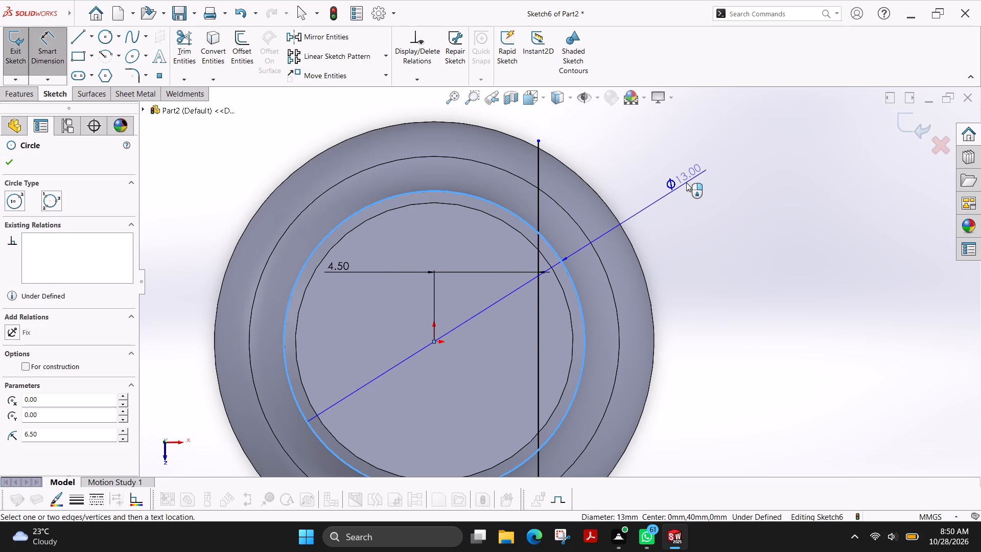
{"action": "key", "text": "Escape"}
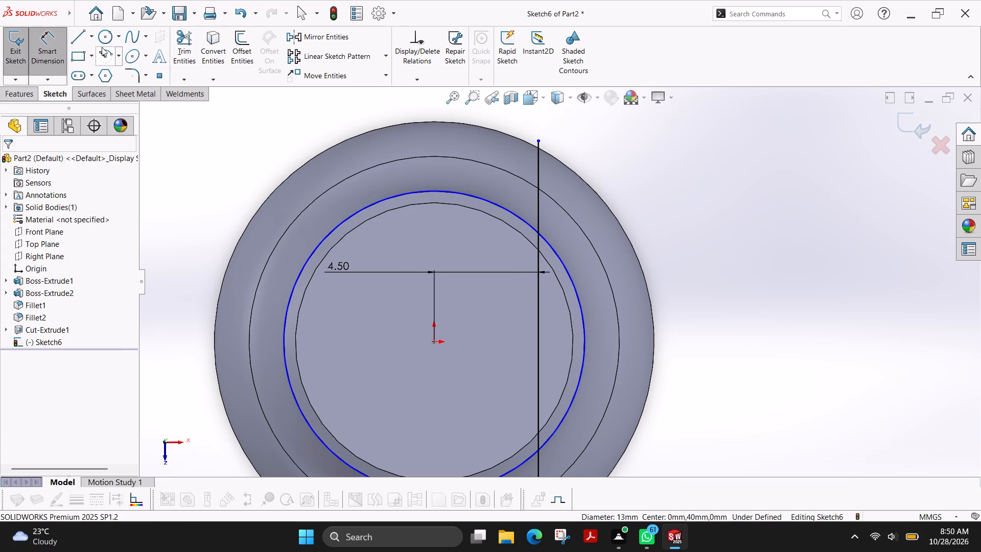
Trim the circle and vertical line to leave only the closed circular segment on the line's +X side.
{"action": "left_click", "coordinate": [179, 42]}
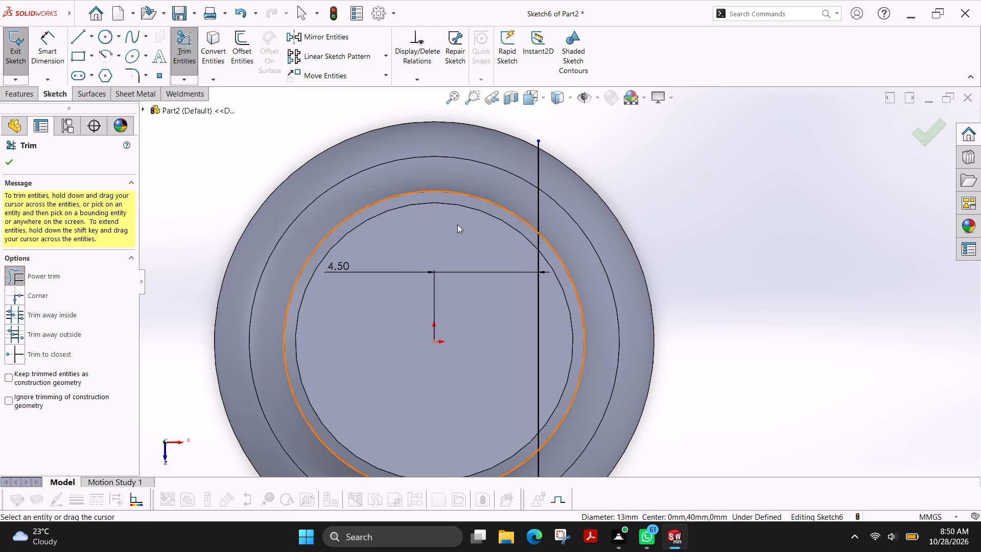
{"action": "left_click_drag", "start_coordinate": [483, 172], "coordinate": [448, 255]}
{"action": "left_click_drag", "start_coordinate": [481, 189], "coordinate": [601, 194]}
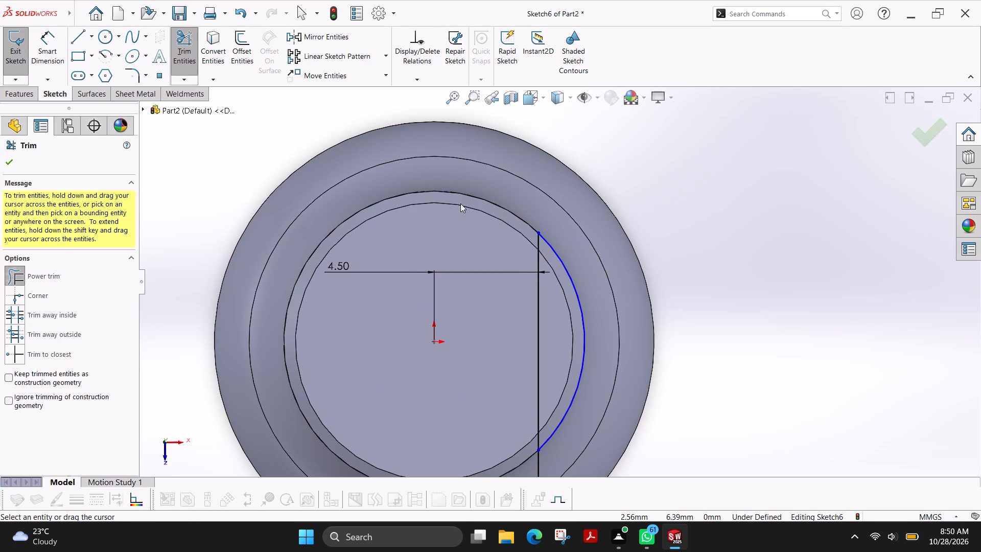
{"action": "scroll", "coordinate": [441, 237], "scroll_direction": "up", "scroll_amount": 3}
{"action": "left_click_drag", "start_coordinate": [484, 385], "coordinate": [569, 397]}
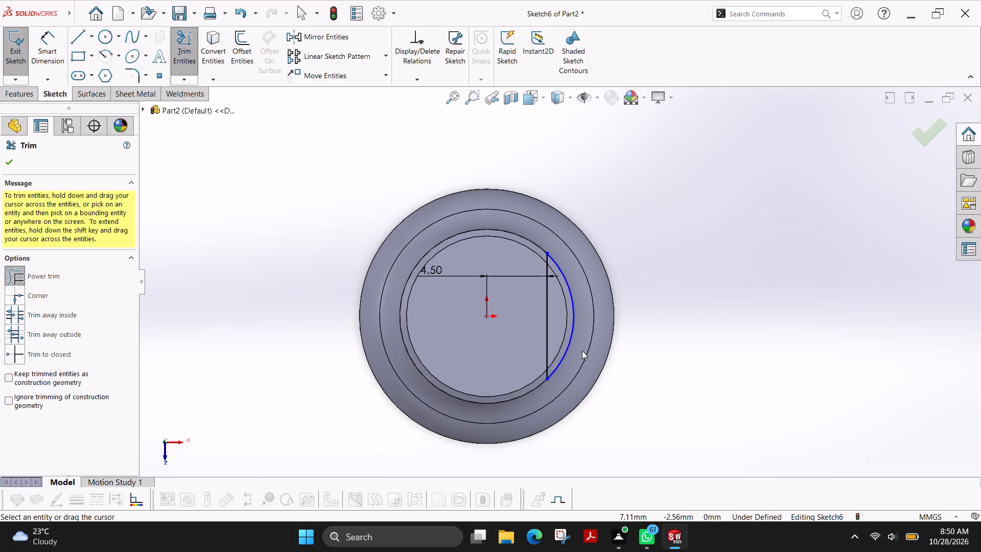
Cut-extrude the circular segment blind to a depth of 6 mm to form a flat on the shaft's top end.
{"action": "left_click", "coordinate": [27, 93]}
{"action": "left_click", "coordinate": [180, 48]}
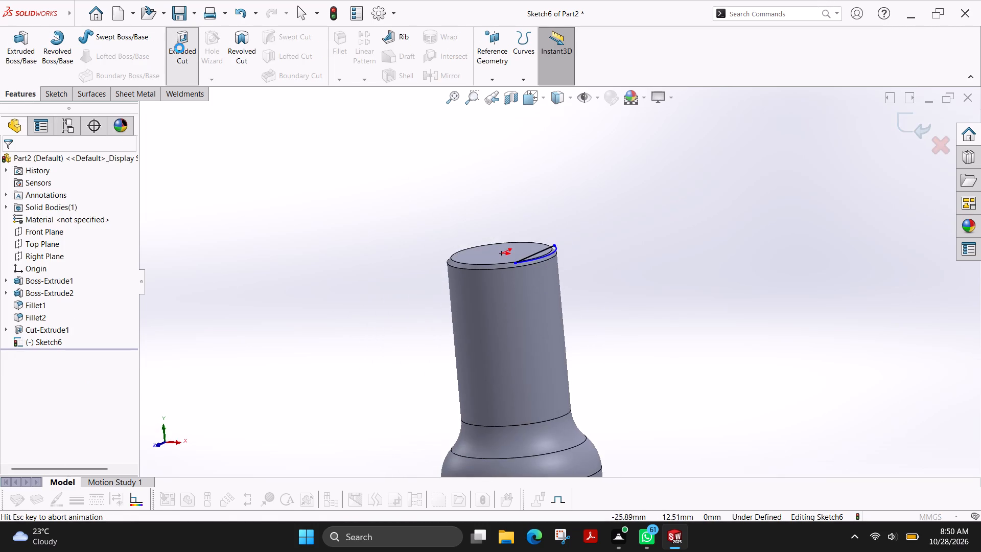
{"action": "double_click", "coordinate": [70, 282]}
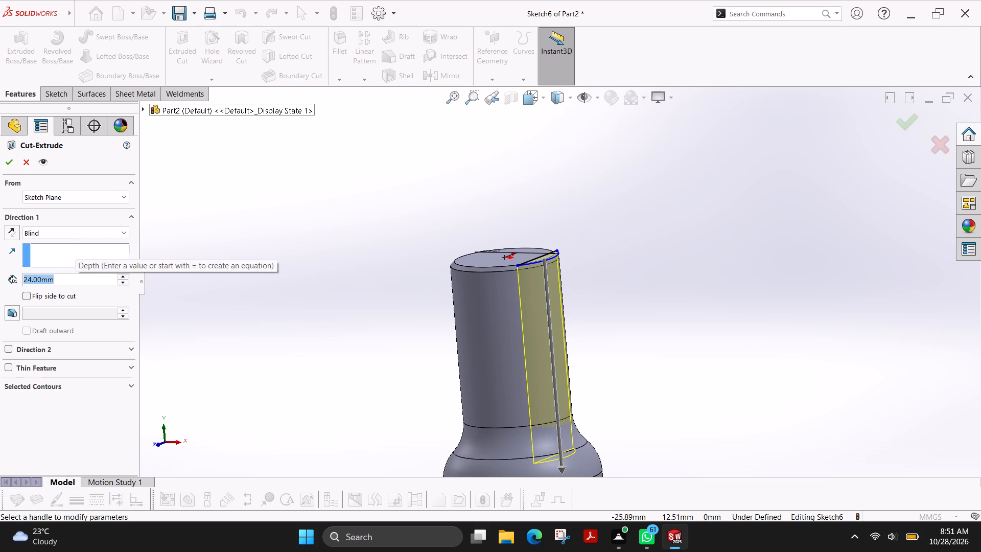
{"action": "key", "text": "6"}
{"action": "key", "text": "Return"}
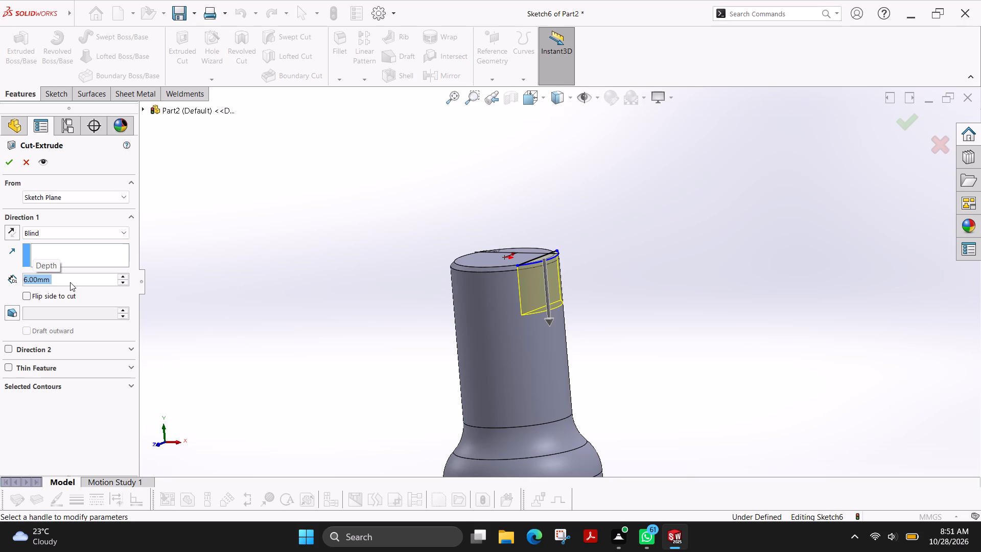
{"action": "left_click", "coordinate": [6, 161]}
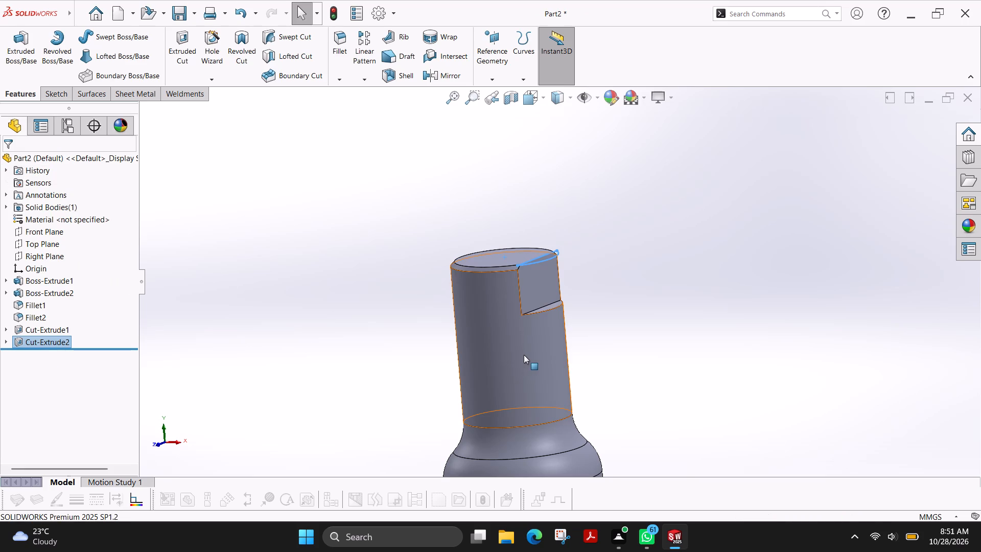
{"action": "key", "text": "Escape"}
On the new flat's plane, sketch a circle of about 1.84 mm radius centred about 8.6 mm directly above the origin.
{"action": "scroll", "coordinate": [524, 355], "scroll_direction": "up", "scroll_amount": 3}
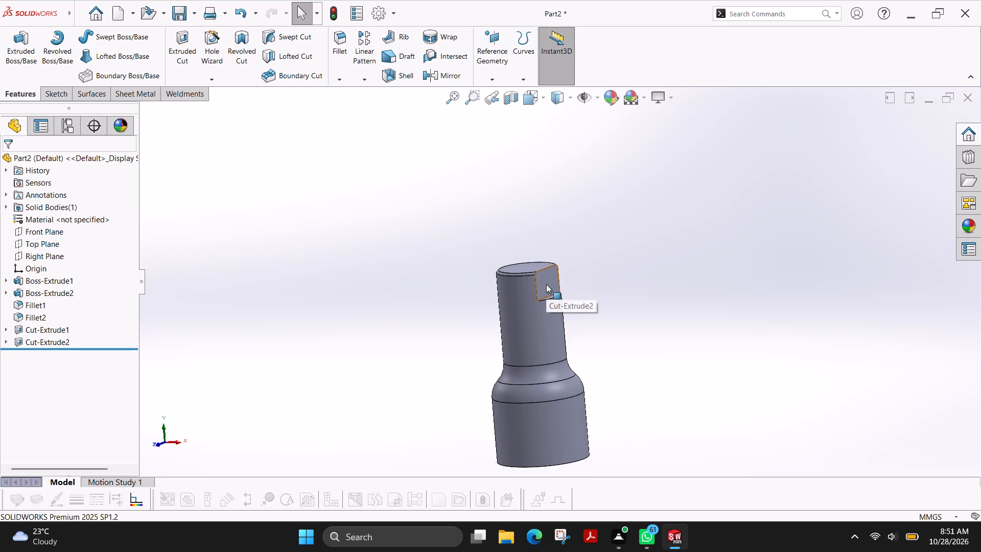
{"action": "left_click", "coordinate": [544, 102]}
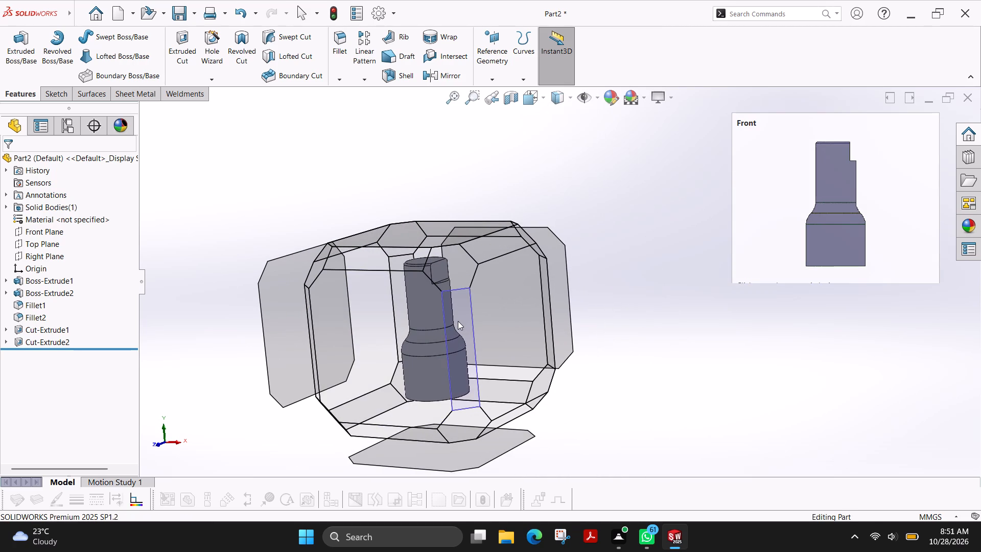
{"action": "left_click", "coordinate": [482, 302]}
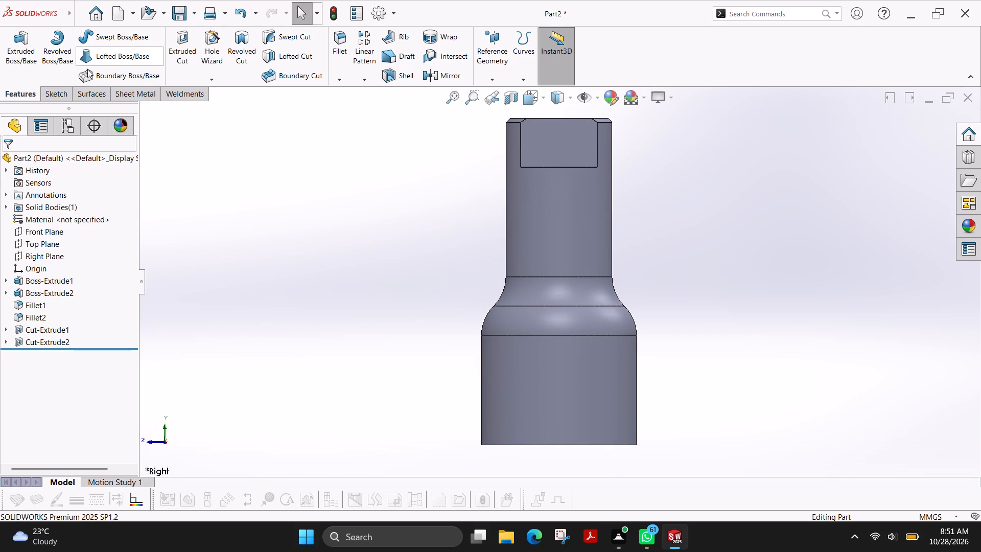
{"action": "left_click", "coordinate": [65, 94]}
{"action": "left_click", "coordinate": [14, 44]}
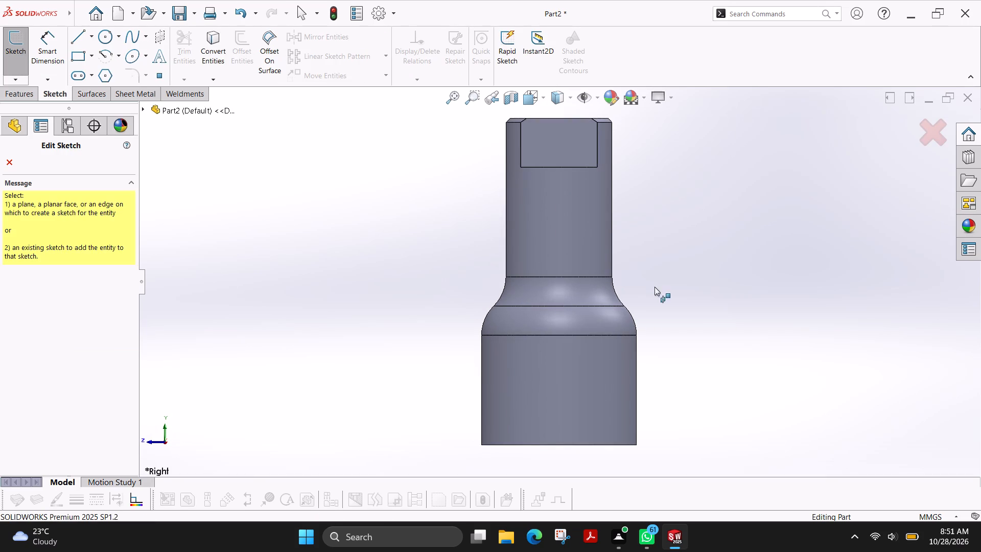
{"action": "left_click", "coordinate": [558, 139]}
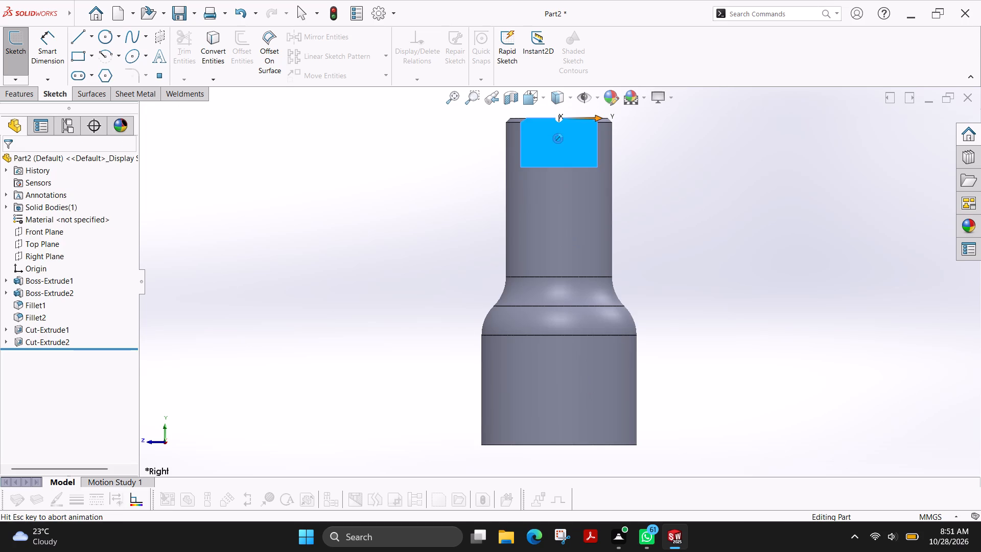
{"action": "left_click", "coordinate": [82, 38]}
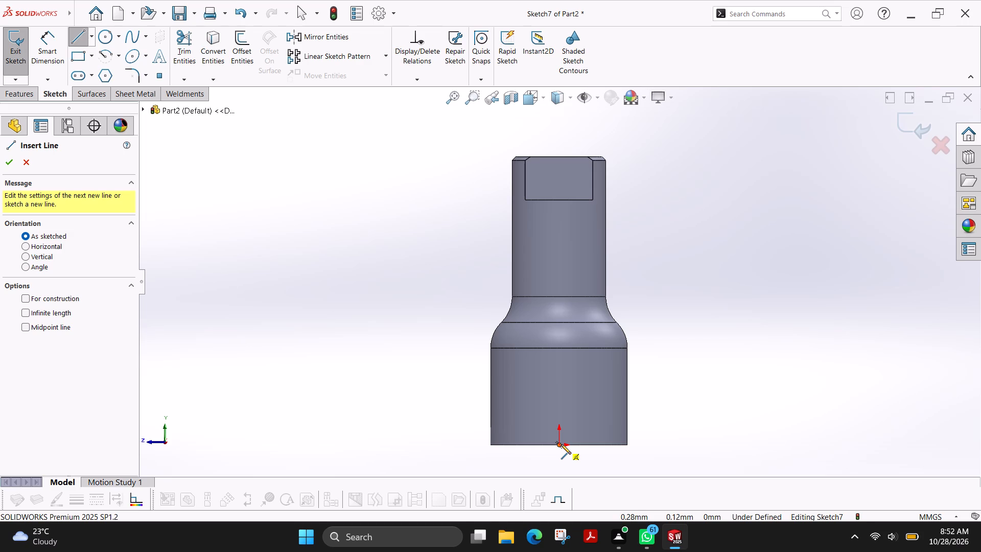
{"action": "left_click", "coordinate": [107, 38]}
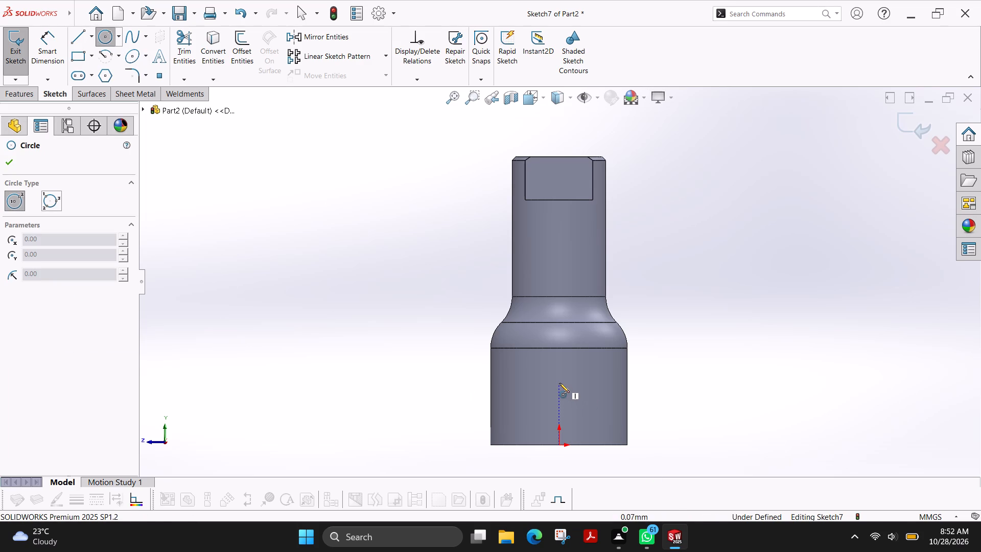
{"action": "left_click", "coordinate": [559, 383]}
{"action": "left_click", "coordinate": [572, 383]}
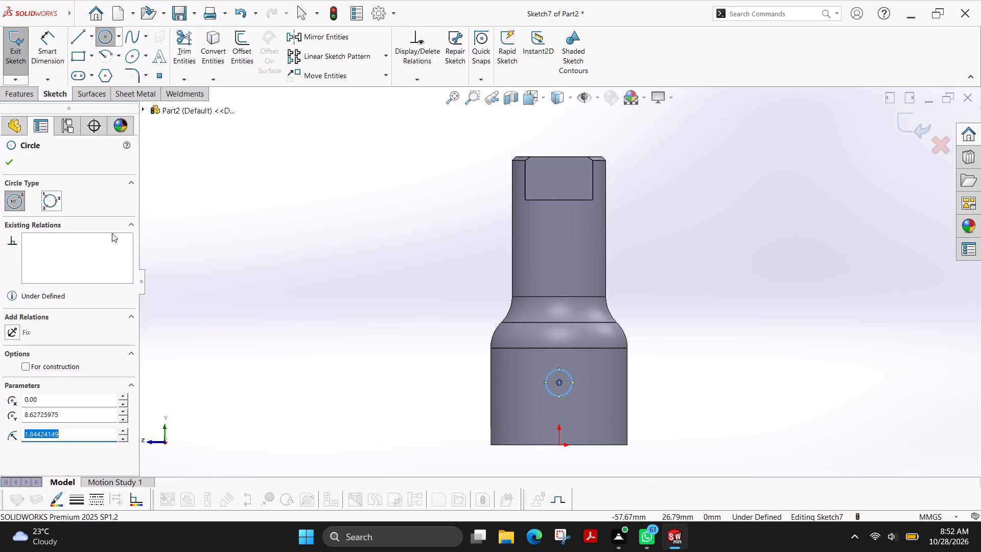
{"action": "left_click", "coordinate": [9, 165]}
Dimension the small circle's diameter at 2 mm.
{"action": "left_click", "coordinate": [49, 61]}
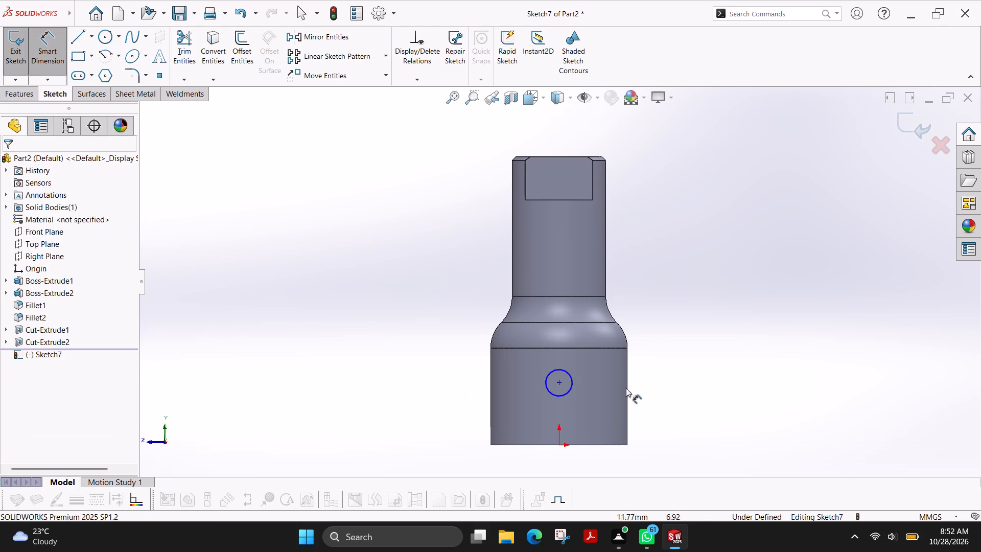
{"action": "left_click_drag", "start_coordinate": [551, 374], "coordinate": [546, 374]}
{"action": "left_click", "coordinate": [426, 319]}
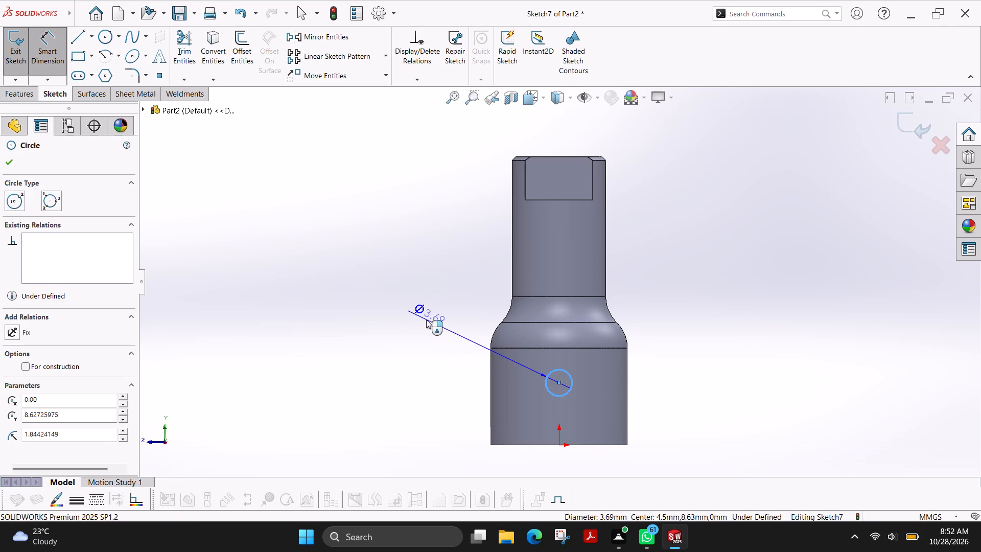
{"action": "key", "text": "2"}
{"action": "key", "text": "Return"}
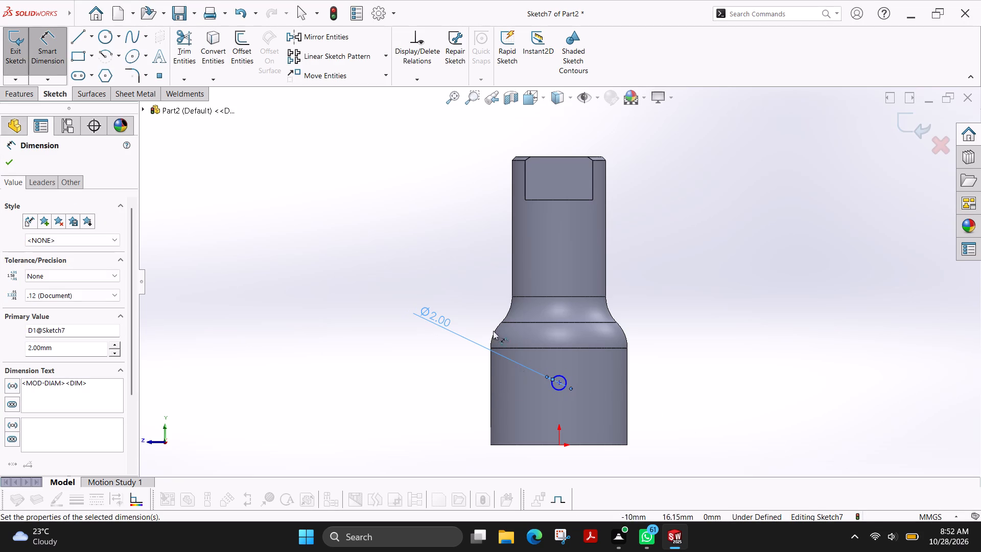
Dimension the circle's centre at 7 mm above the base's bottom edge.
{"action": "left_click", "coordinate": [559, 381]}
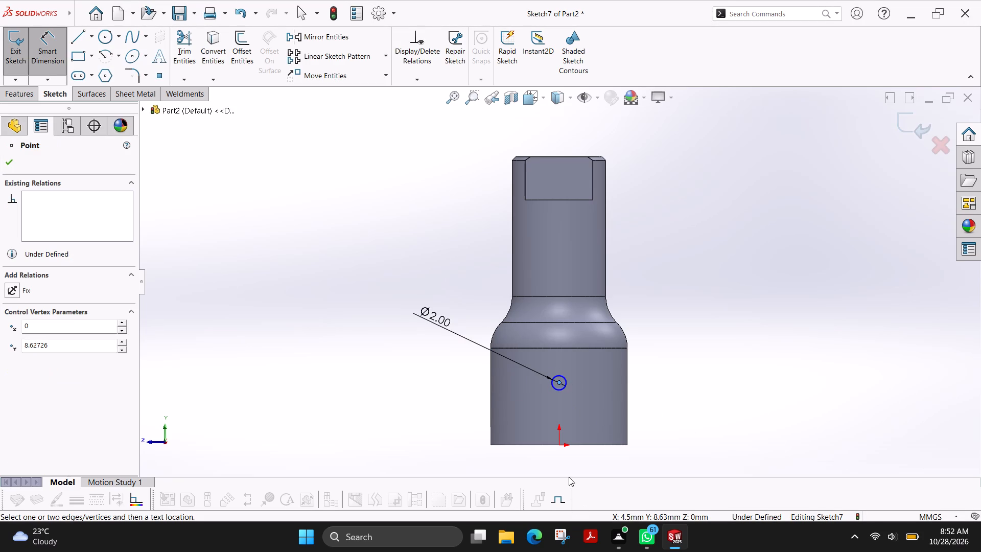
{"action": "left_click", "coordinate": [593, 445]}
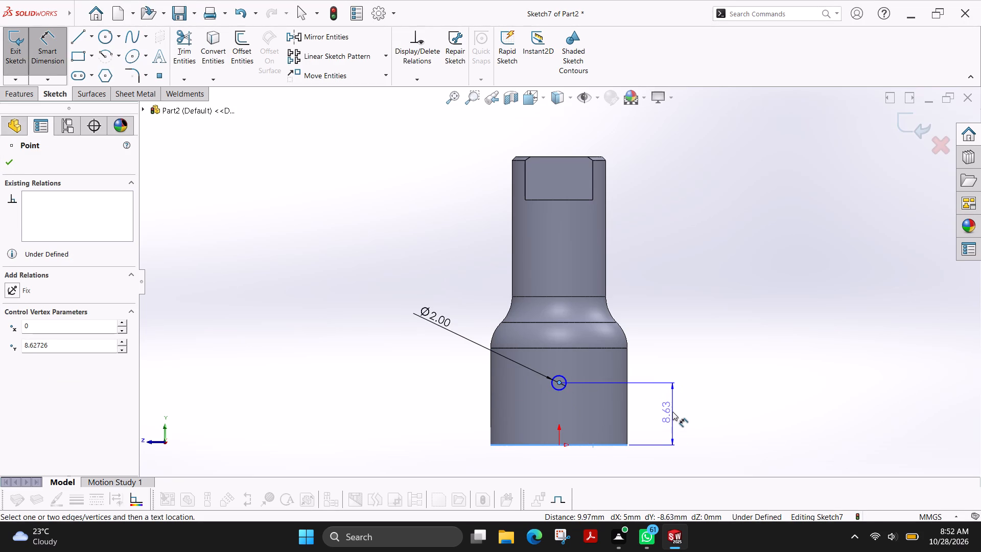
{"action": "left_click", "coordinate": [672, 411]}
{"action": "key", "text": "7"}
{"action": "key", "text": "Return"}
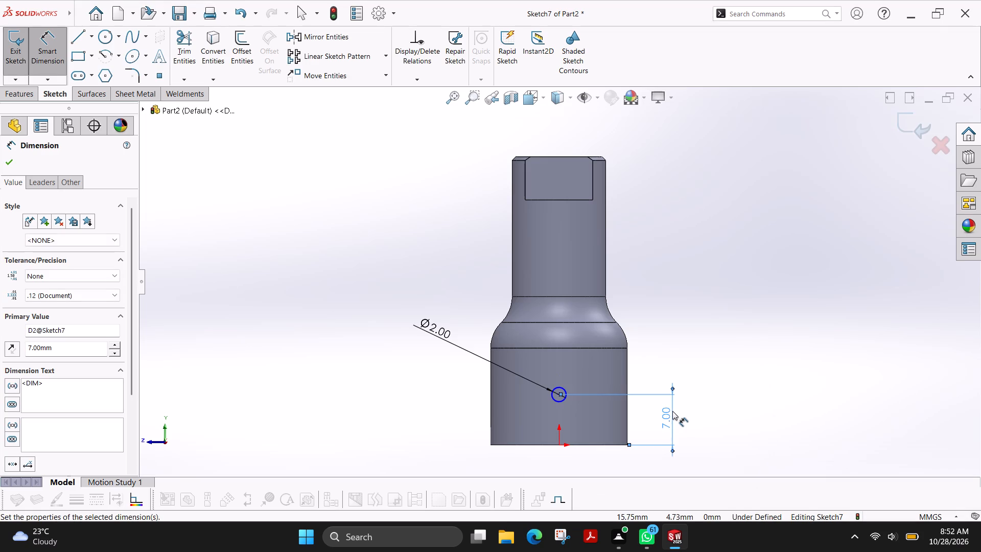
Cut-extrude the 2 mm circle with a Mid Plane end condition and 16 mm depth to make a side hole in the base.
{"action": "left_click", "coordinate": [18, 95]}
{"action": "left_click", "coordinate": [177, 62]}
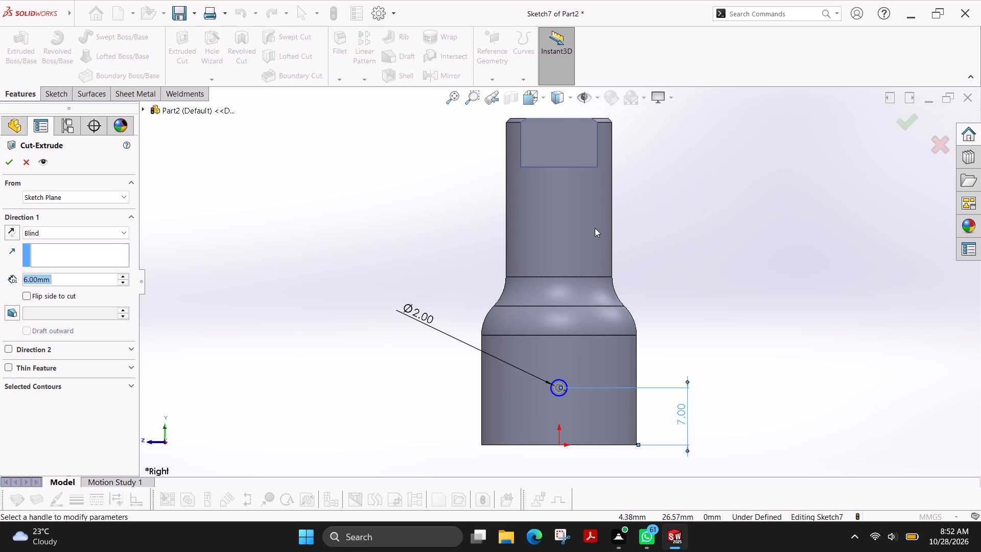
{"action": "middle_click_drag", "start_coordinate": [696, 240], "coordinate": [602, 251], "text": "ctrl+shift"}
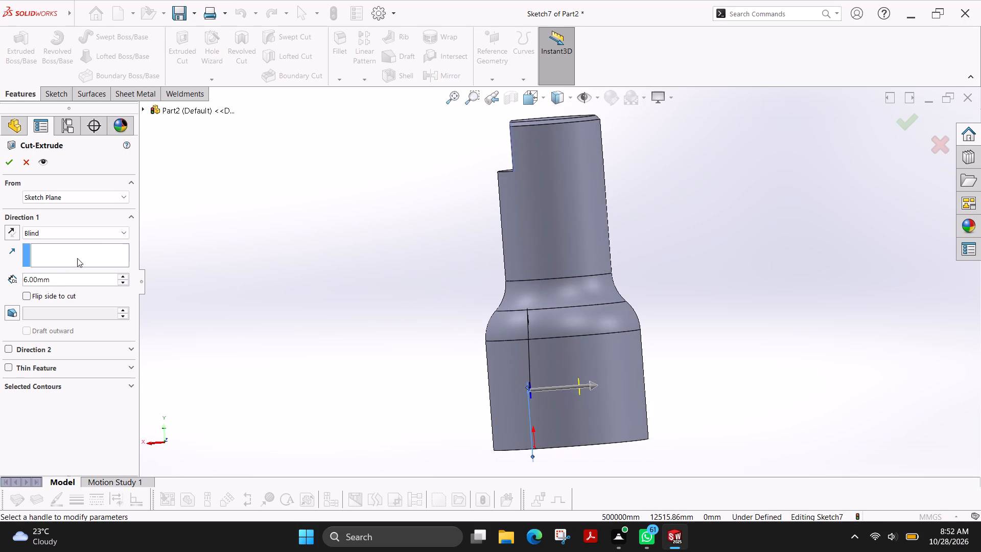
{"action": "left_click", "coordinate": [55, 233]}
{"action": "left_click", "coordinate": [48, 314]}
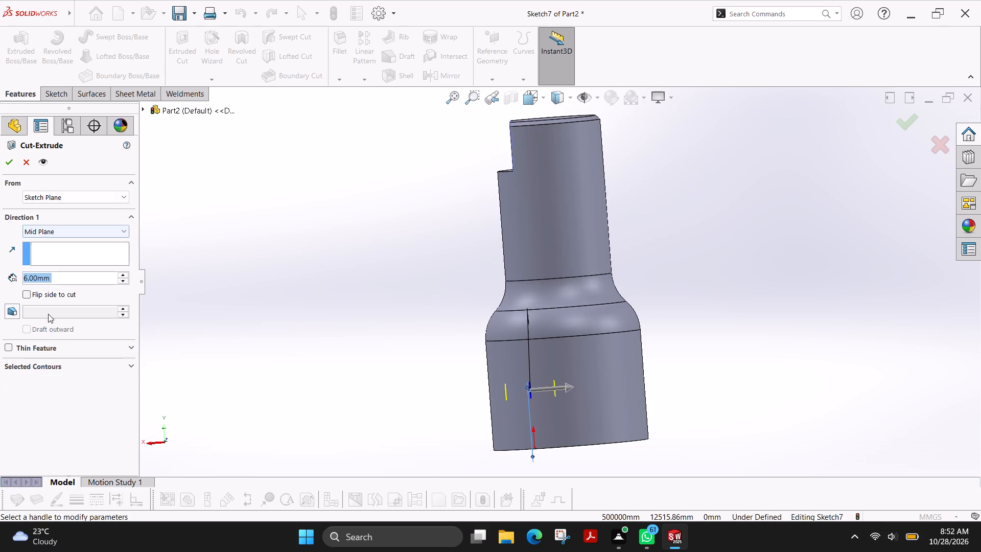
{"action": "left_click", "coordinate": [125, 275]}
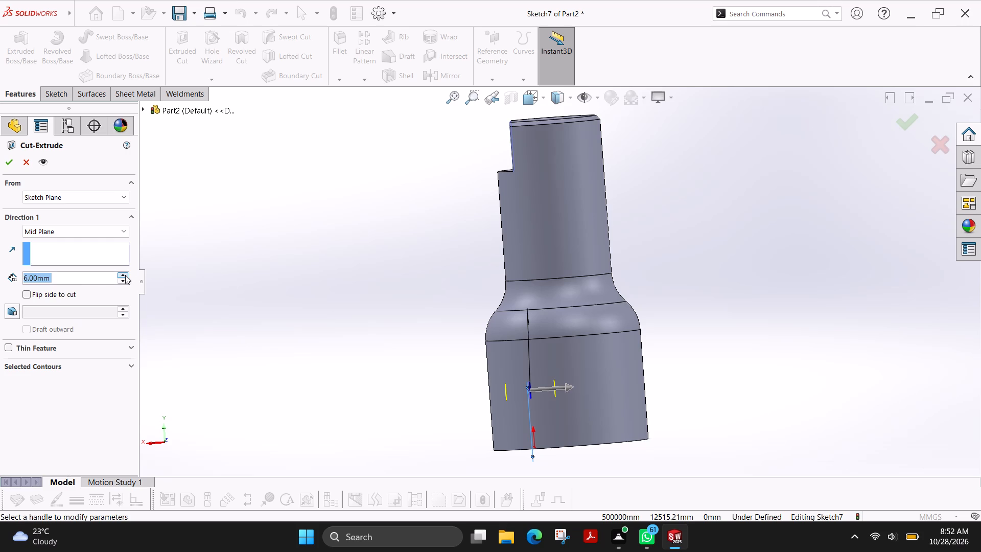
{"action": "left_click", "coordinate": [15, 163]}
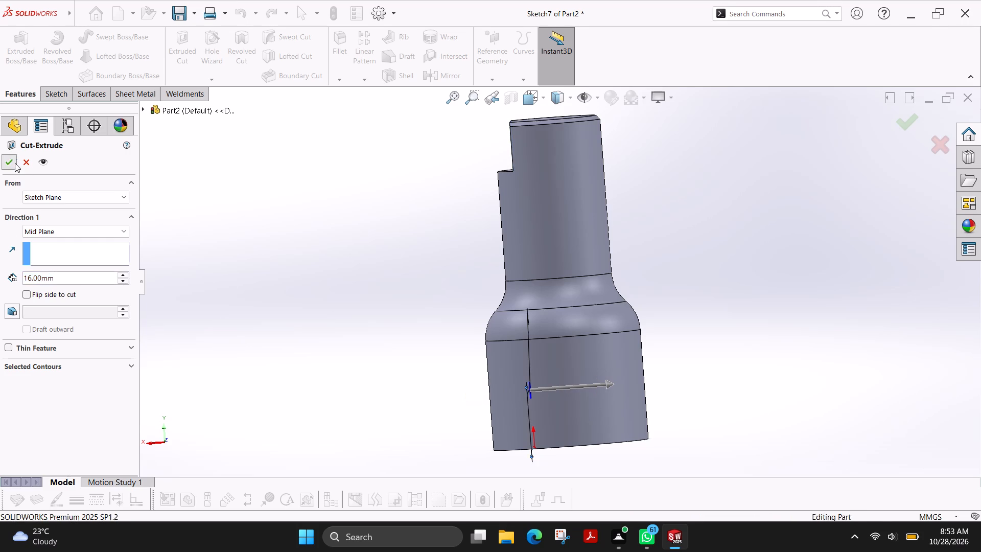
{"action": "key", "text": "Escape"}
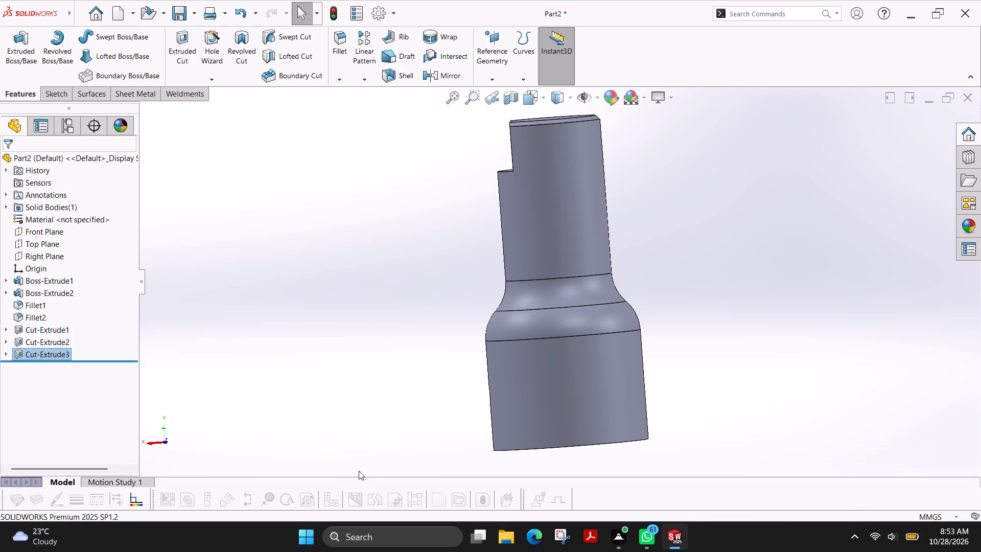
On the base's bottom face, sketch a circle of about 6.12 mm radius centred on the origin.
{"action": "middle_click_drag", "start_coordinate": [335, 459], "coordinate": [414, 457], "text": "ctrl+shift"}
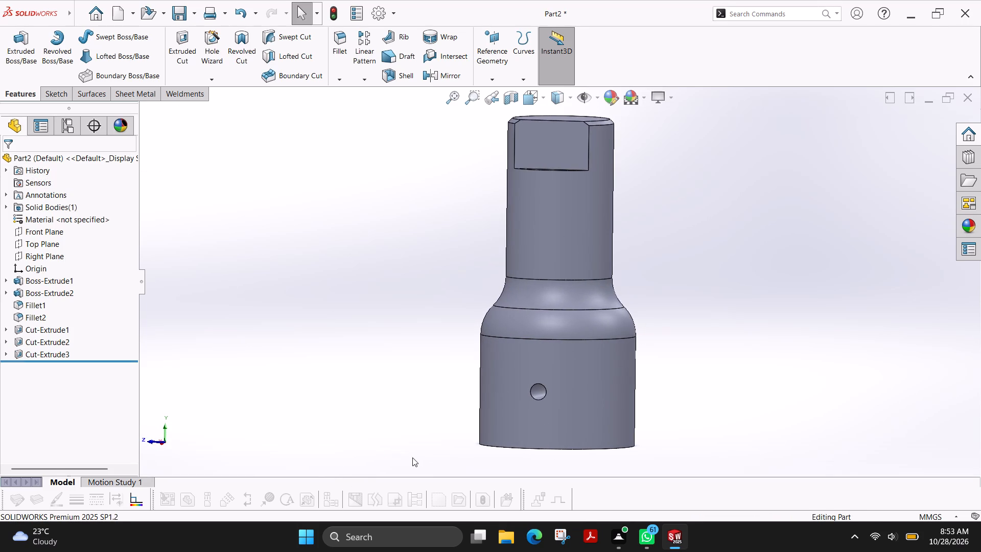
{"action": "middle_click_drag", "start_coordinate": [389, 398], "coordinate": [384, 393], "text": "ctrl+shift"}
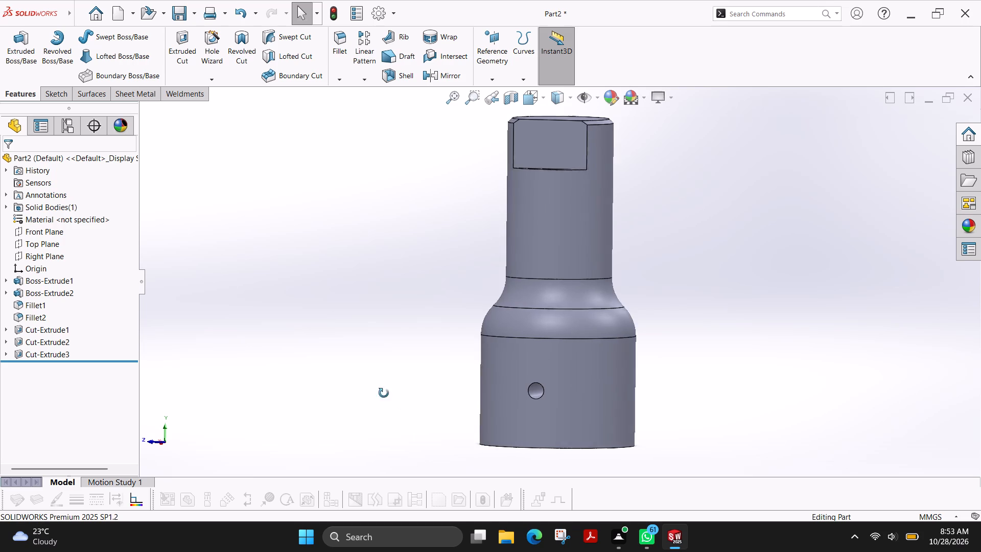
{"action": "middle_click_drag", "start_coordinate": [384, 393], "coordinate": [384, 248], "text": "ctrl+shift"}
{"action": "left_click", "coordinate": [553, 364]}
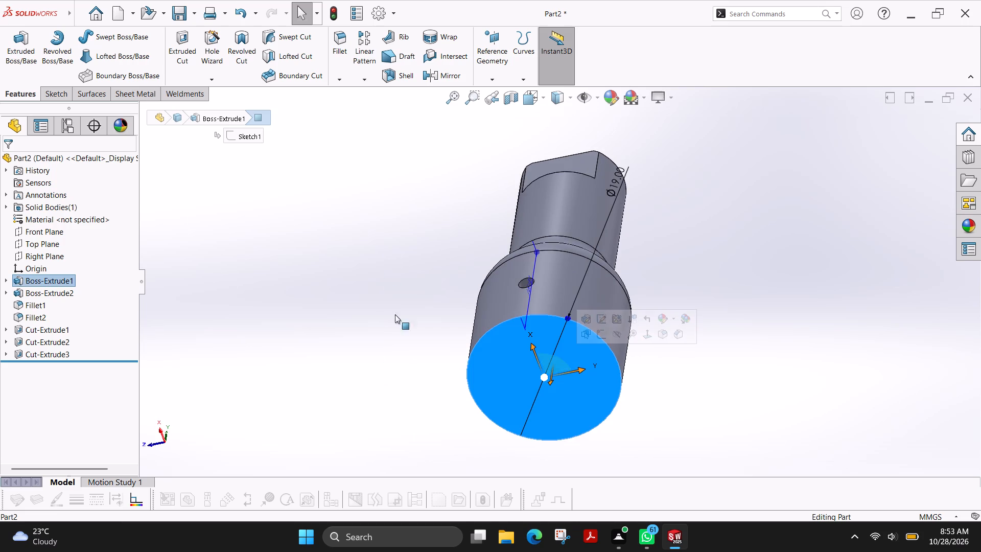
{"action": "left_click", "coordinate": [49, 89]}
{"action": "left_click", "coordinate": [18, 34]}
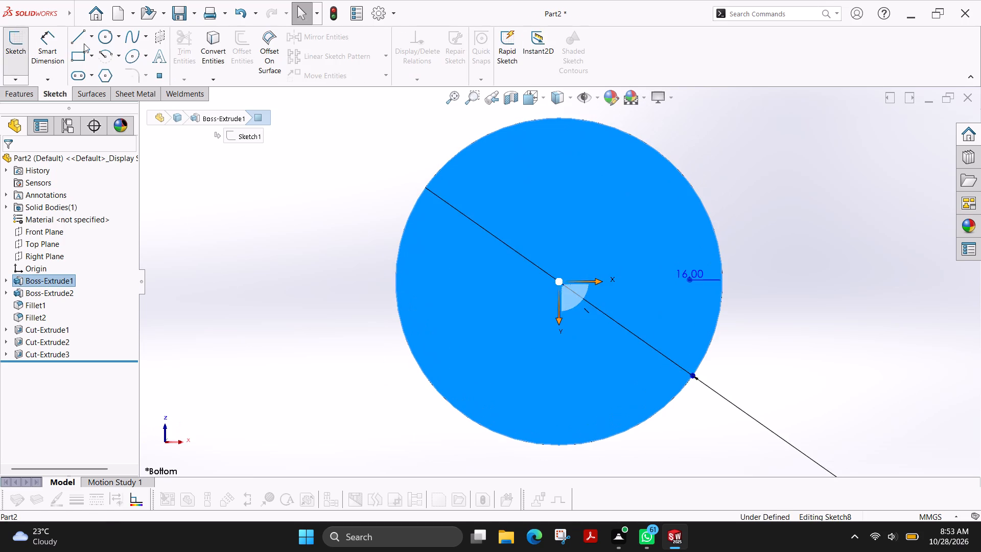
{"action": "left_click", "coordinate": [106, 42]}
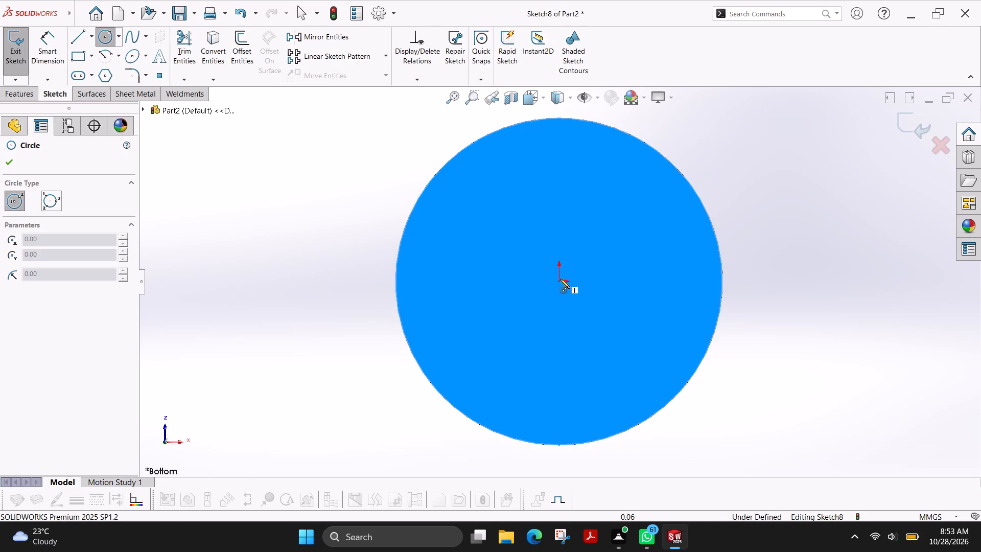
{"action": "left_click", "coordinate": [560, 282]}
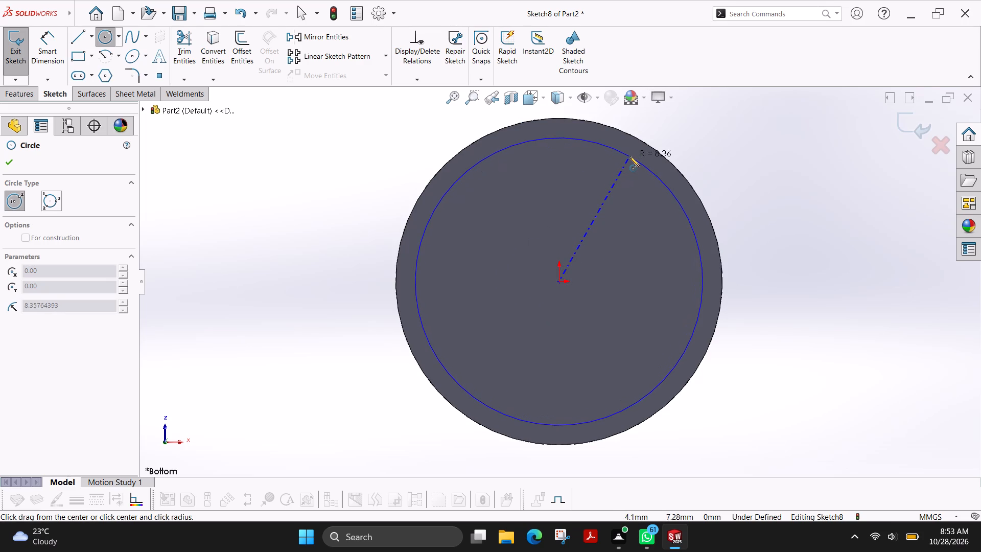
{"action": "left_click", "coordinate": [608, 189]}
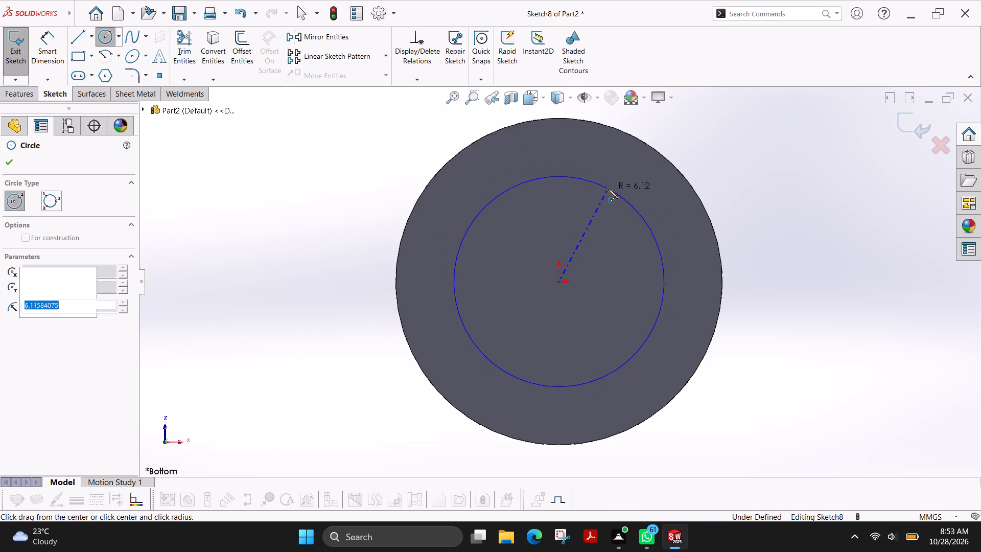
Dimension the bottom-face circle's diameter at 12 mm.
{"action": "left_click", "coordinate": [55, 65]}
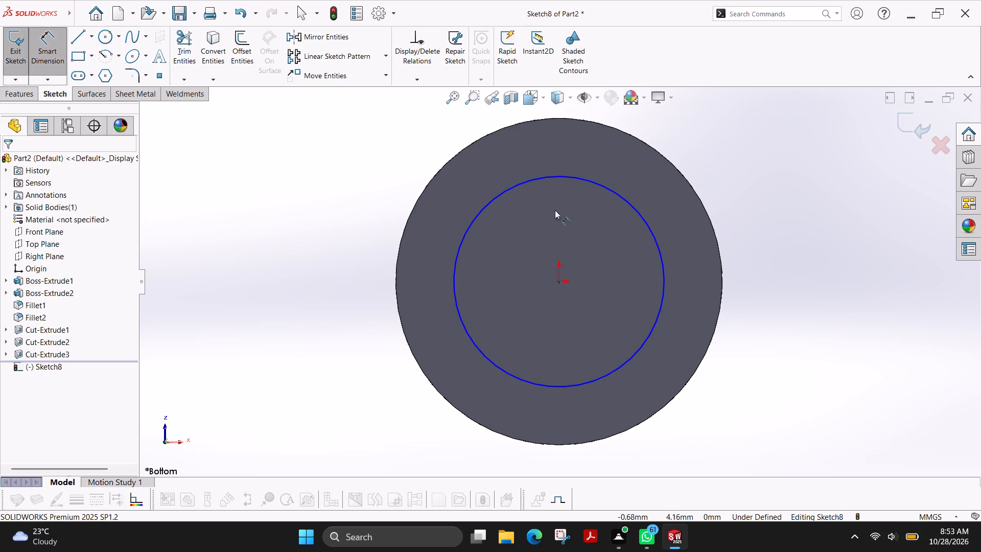
{"action": "left_click", "coordinate": [642, 217]}
{"action": "left_click", "coordinate": [799, 221]}
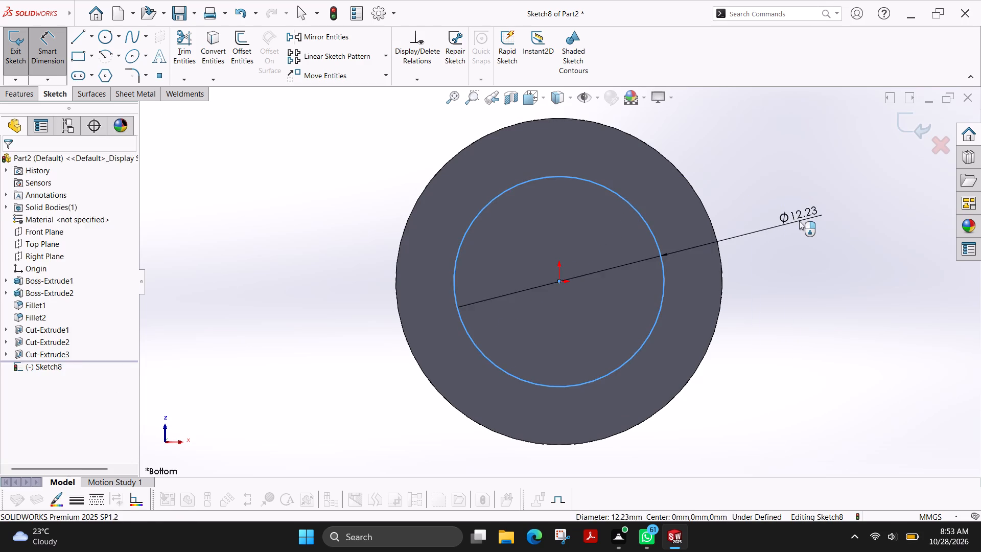
{"action": "type", "text": "12"}
{"action": "key", "text": "Return"}
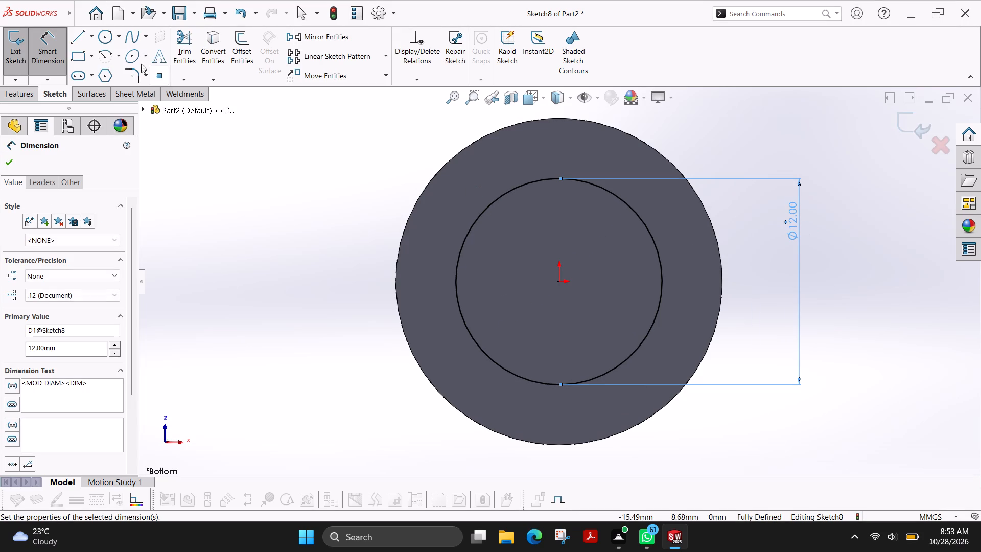
Cut-extrude the 12 mm circle with a Blind end condition and 14 mm depth to bore the base from its bottom face.
{"action": "left_click", "coordinate": [27, 95]}
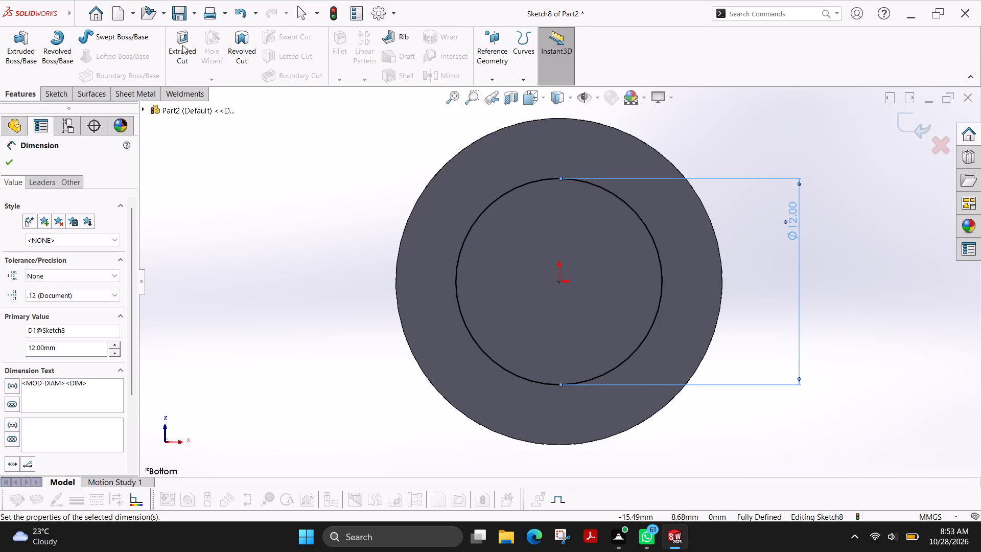
{"action": "left_click", "coordinate": [182, 45]}
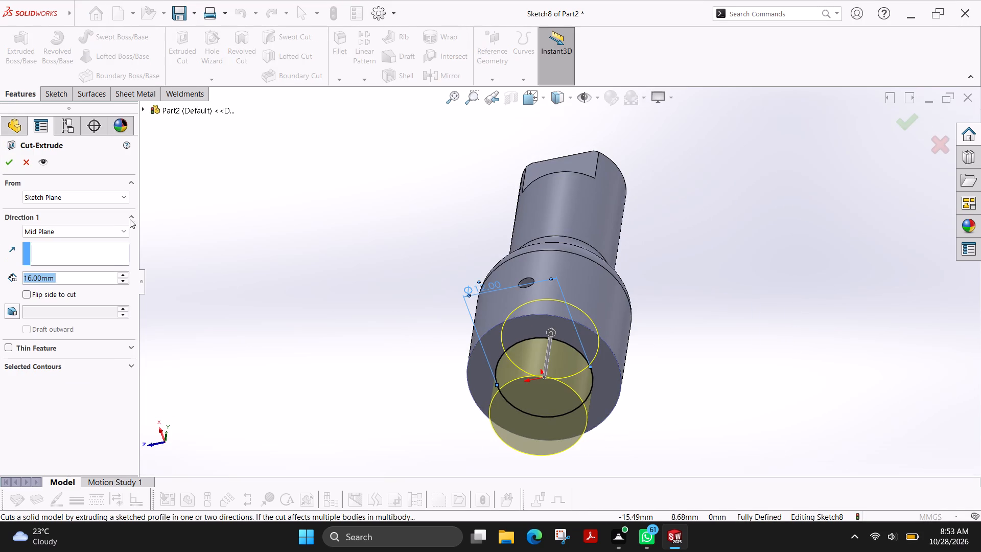
{"action": "left_click", "coordinate": [81, 230]}
{"action": "left_click", "coordinate": [57, 241]}
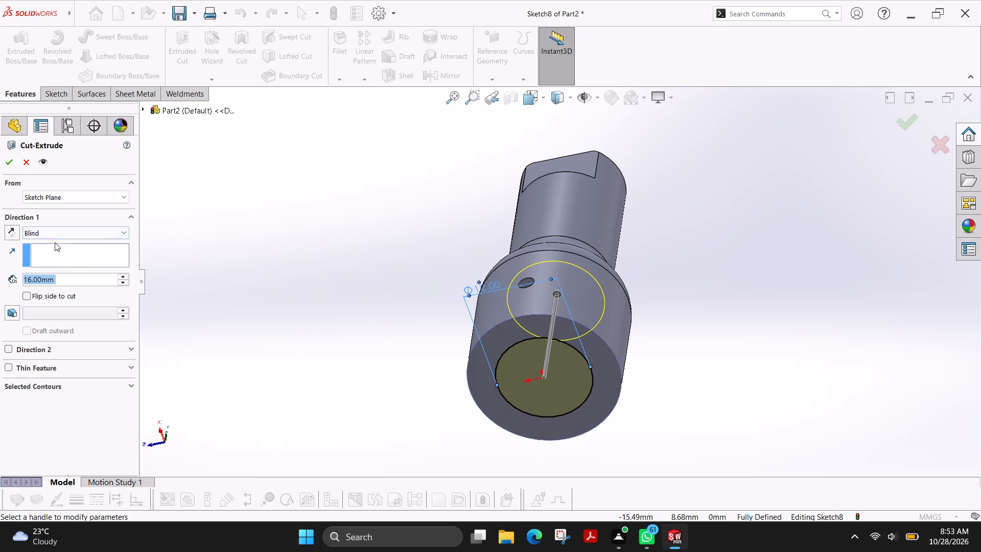
{"action": "type", "text": "14"}
{"action": "key", "text": "Return"}
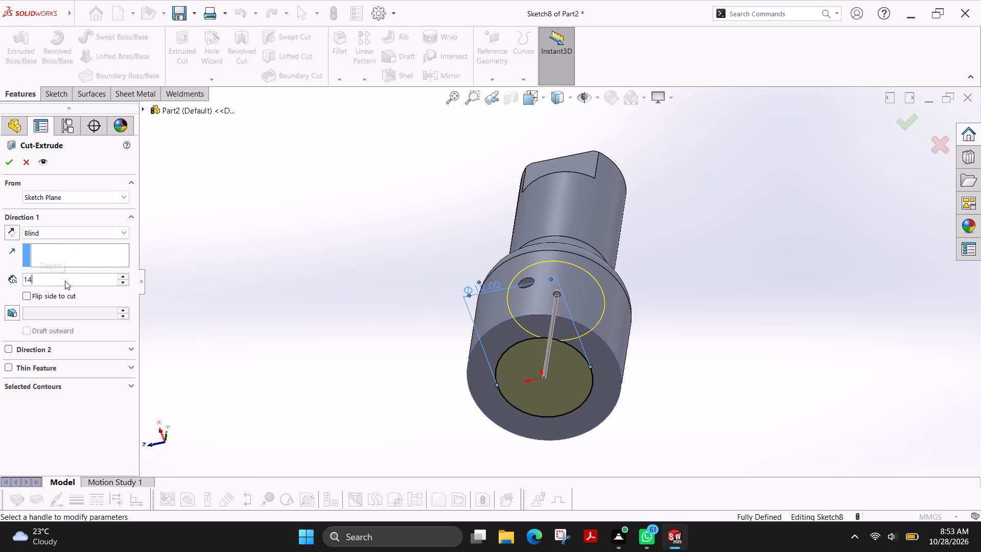
{"action": "left_click", "coordinate": [11, 163]}
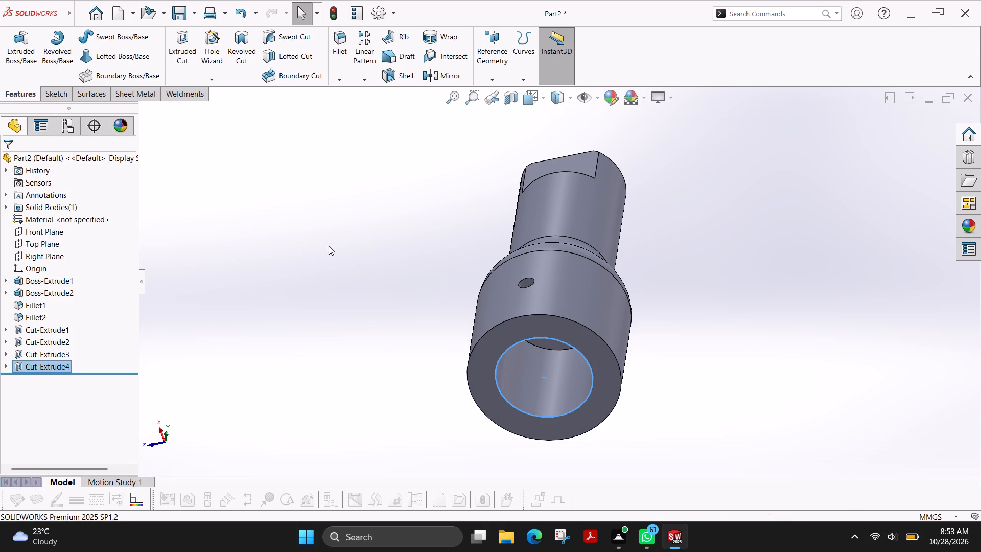
{"action": "key", "text": "Escape"}
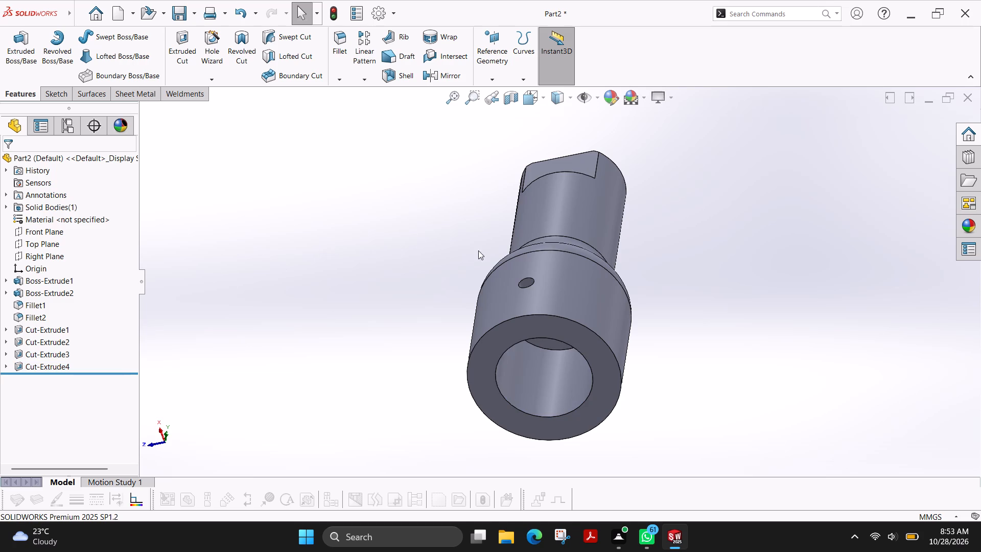
Check the finished part from several sides and set it to the isometric view.
{"action": "middle_click_drag", "start_coordinate": [648, 188], "coordinate": [642, 252], "text": "ctrl+shift"}
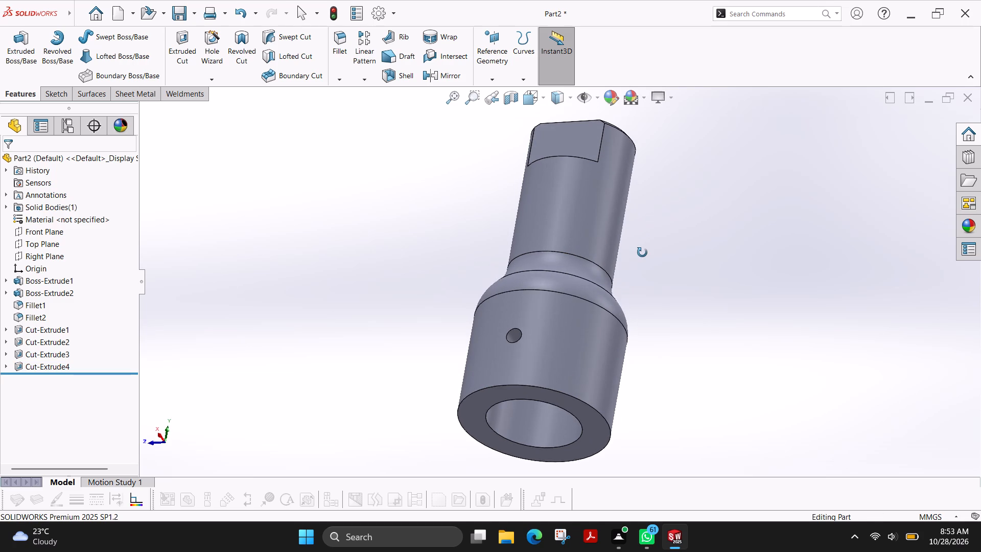
{"action": "middle_click_drag", "start_coordinate": [642, 252], "coordinate": [773, 245], "text": "ctrl+shift"}
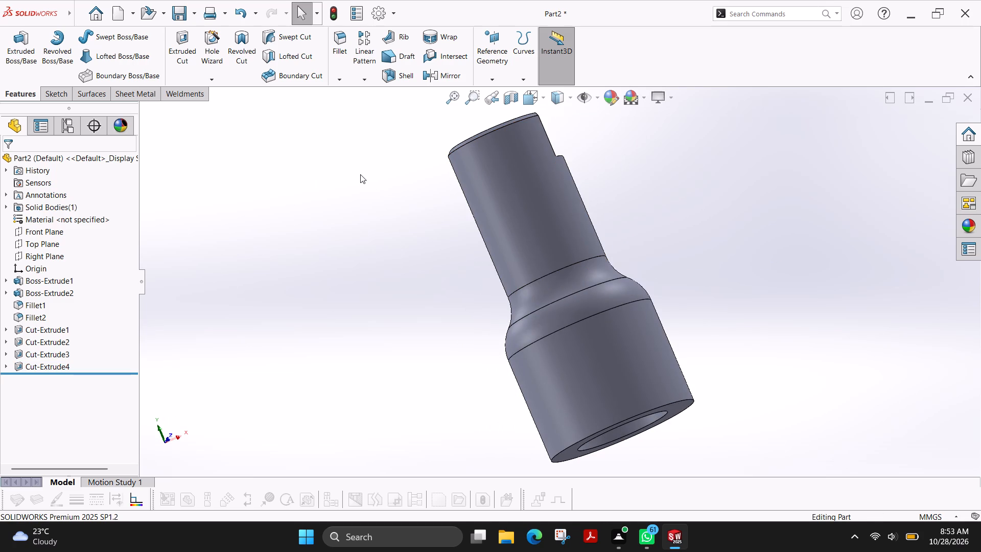
{"action": "middle_click_drag", "start_coordinate": [722, 205], "coordinate": [715, 210], "text": "ctrl+shift"}
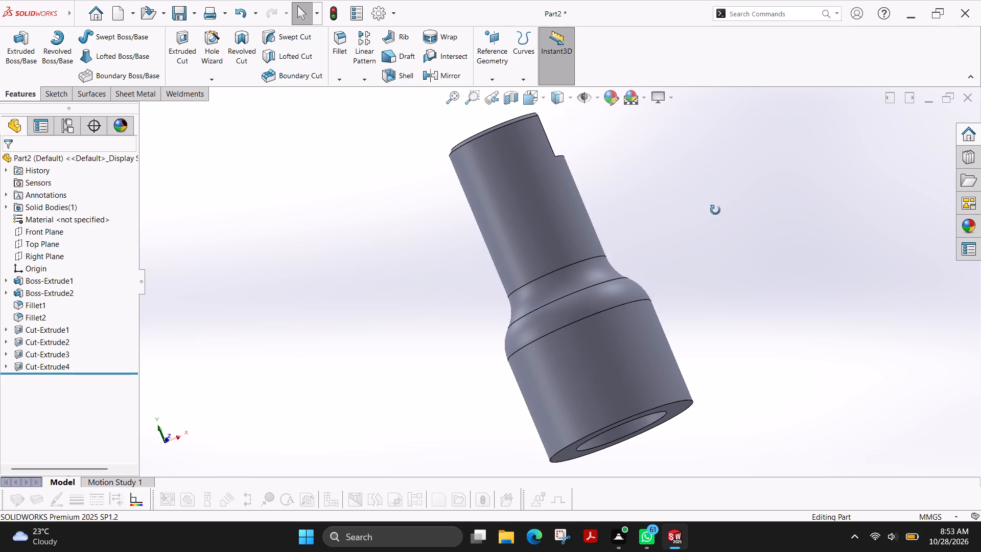
{"action": "middle_click_drag", "start_coordinate": [715, 210], "coordinate": [681, 260], "text": "ctrl+shift"}
{"action": "scroll", "coordinate": [679, 261], "scroll_direction": "up", "scroll_amount": 2}
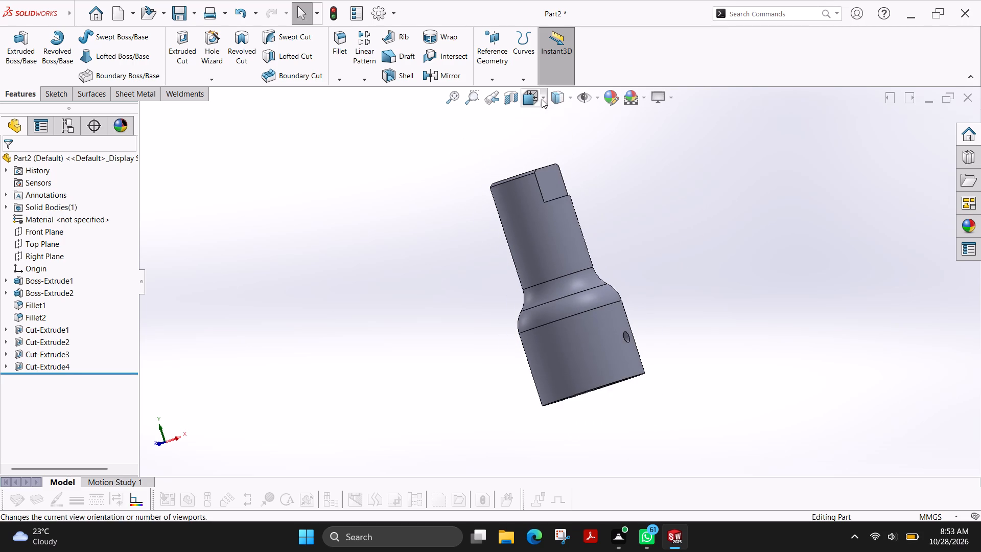
{"action": "left_click", "coordinate": [542, 99]}
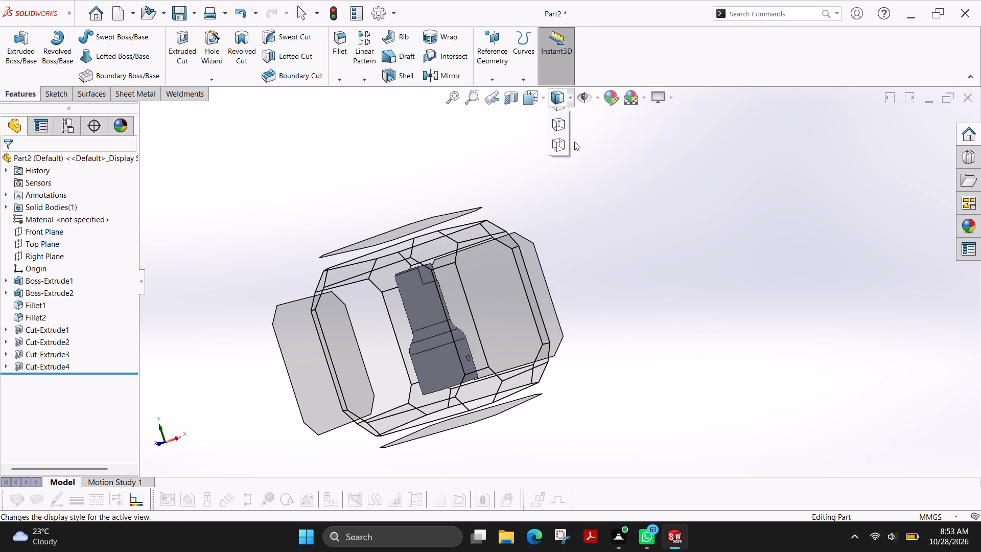
{"action": "left_click", "coordinate": [610, 158]}
{"action": "left_click", "coordinate": [532, 102]}
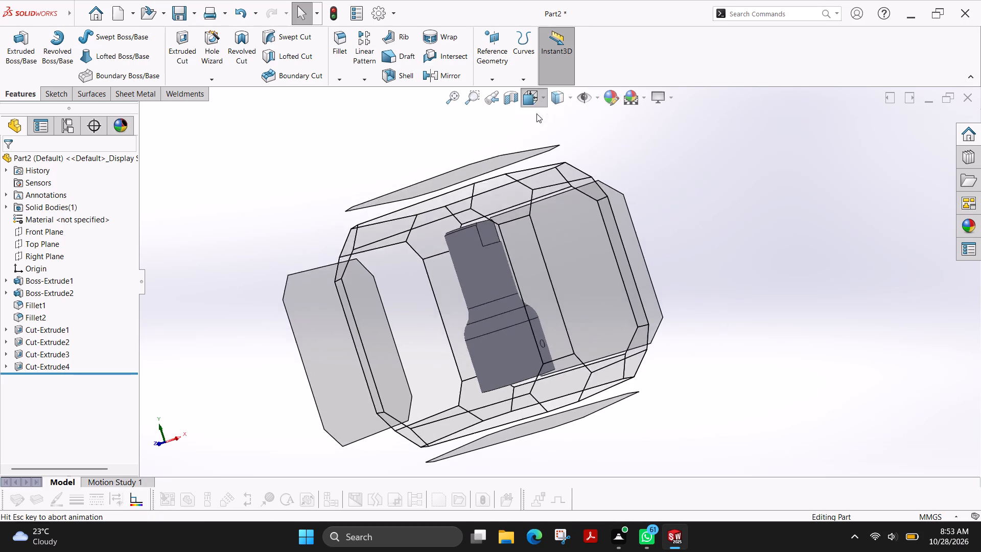
{"action": "left_click", "coordinate": [439, 249]}
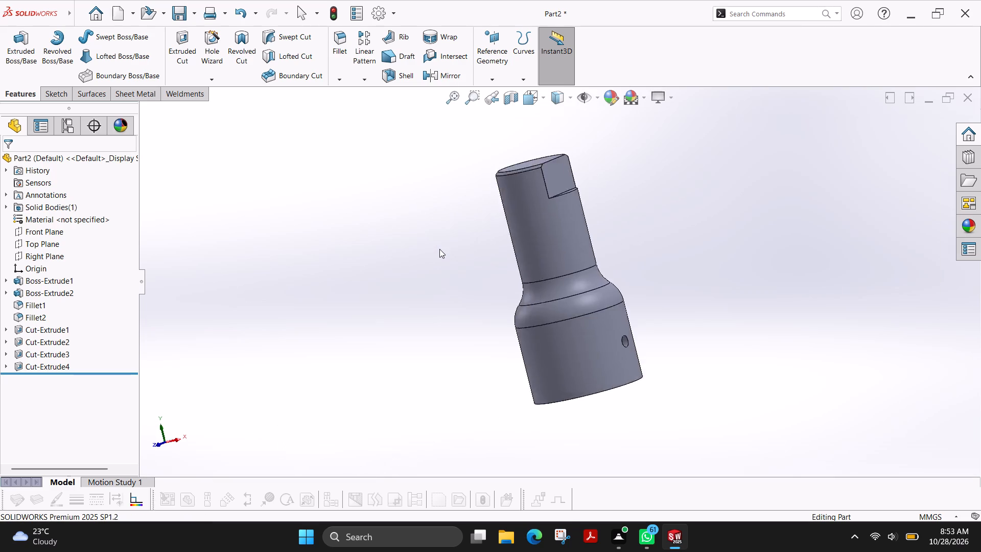
Start saving the part and go to the solidworks folder inside Desktop's fuji drawing file, checking the last part numbers there.
{"action": "key", "text": "ctrl+s"}
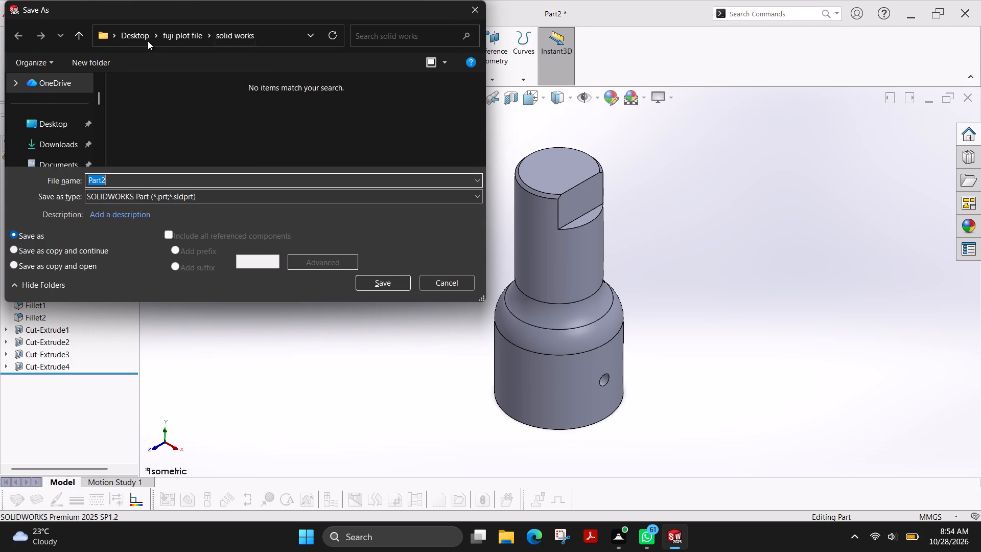
{"action": "left_click", "coordinate": [128, 38]}
{"action": "double_click", "coordinate": [173, 123]}
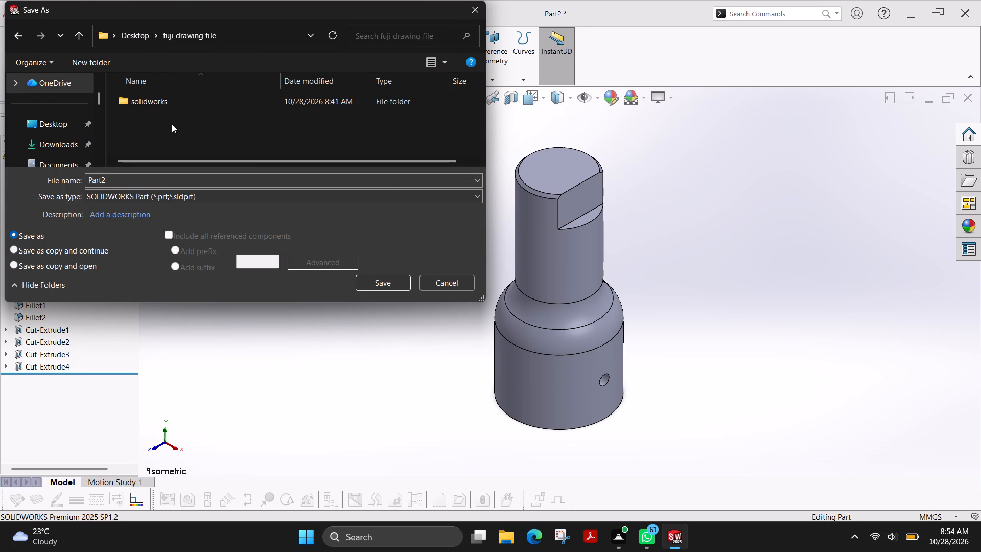
{"action": "double_click", "coordinate": [156, 107]}
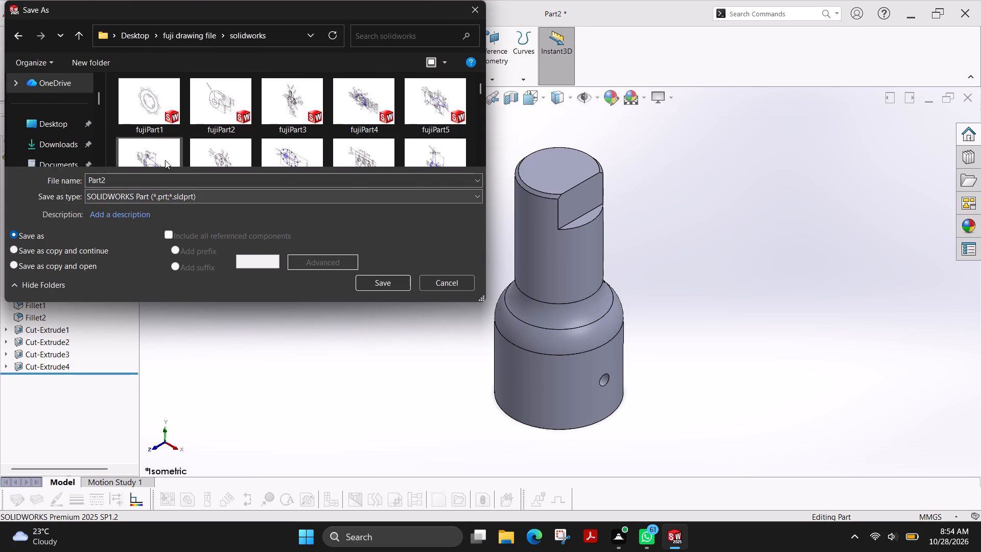
{"action": "scroll", "coordinate": [189, 146], "scroll_direction": "down", "scroll_amount": 20}
{"action": "scroll", "coordinate": [189, 146], "scroll_direction": "down", "scroll_amount": 17}
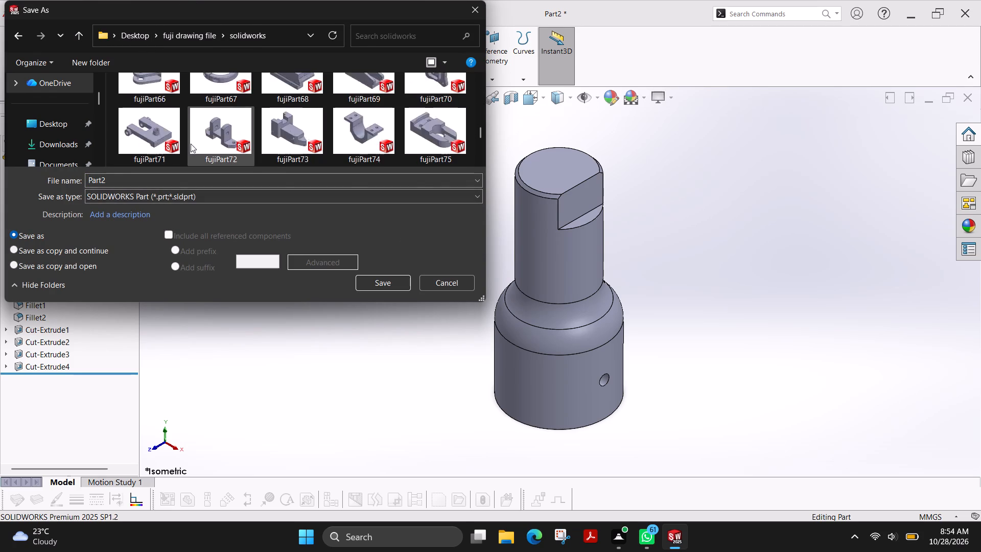
{"action": "scroll", "coordinate": [191, 144], "scroll_direction": "down", "scroll_amount": 20}
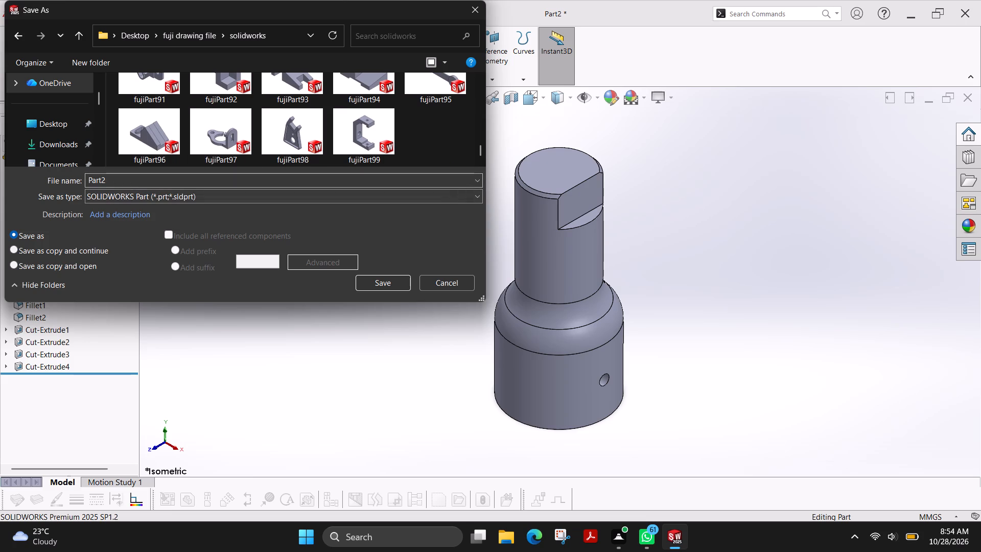
Name the file fujiPart100 and save it as a SOLIDWORKS part.
{"action": "left_click", "coordinate": [110, 179]}
{"action": "key", "text": "Right"}
{"action": "key", "text": "BackSpace"}
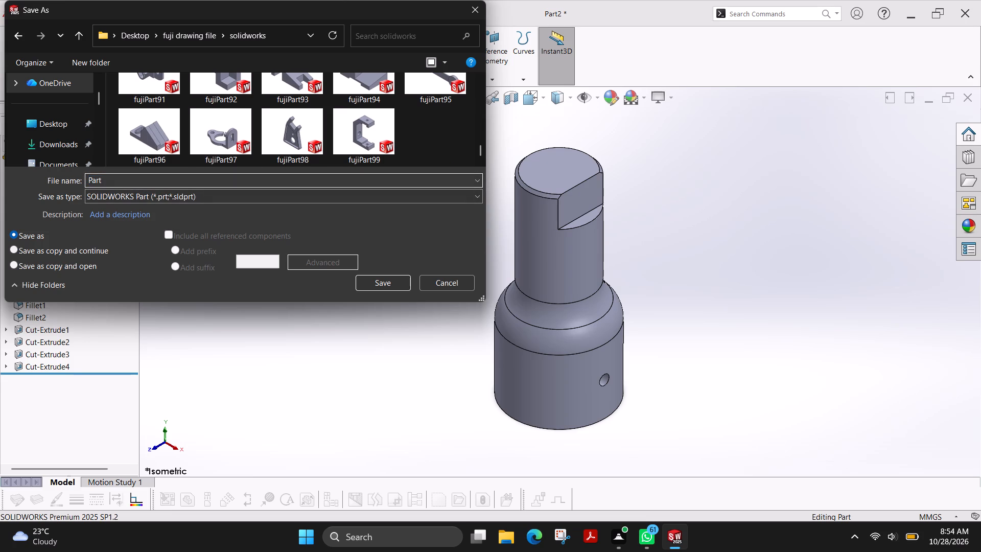
{"action": "key", "text": "3"}
{"action": "key", "text": "Left"}
{"action": "key", "text": "Left"}
{"action": "key", "text": "Left"}
{"action": "key", "text": "Left"}
{"action": "key", "text": "Left"}
{"action": "key", "text": "Left"}
{"action": "key", "text": "Left"}
{"action": "key", "text": "Left"}
{"action": "key", "text": "Left"}
{"action": "key", "text": "Left"}
{"action": "key", "text": "Left"}
{"action": "key", "text": "Left"}
{"action": "key", "text": "Left"}
{"action": "key", "text": "Left"}
{"action": "key", "text": "Left"}
{"action": "key", "text": "Left"}
{"action": "key", "text": "Left"}
{"action": "key", "text": "Left"}
{"action": "key", "text": "Left"}
{"action": "key", "text": "Left"}
{"action": "type", "text": "fuji"}
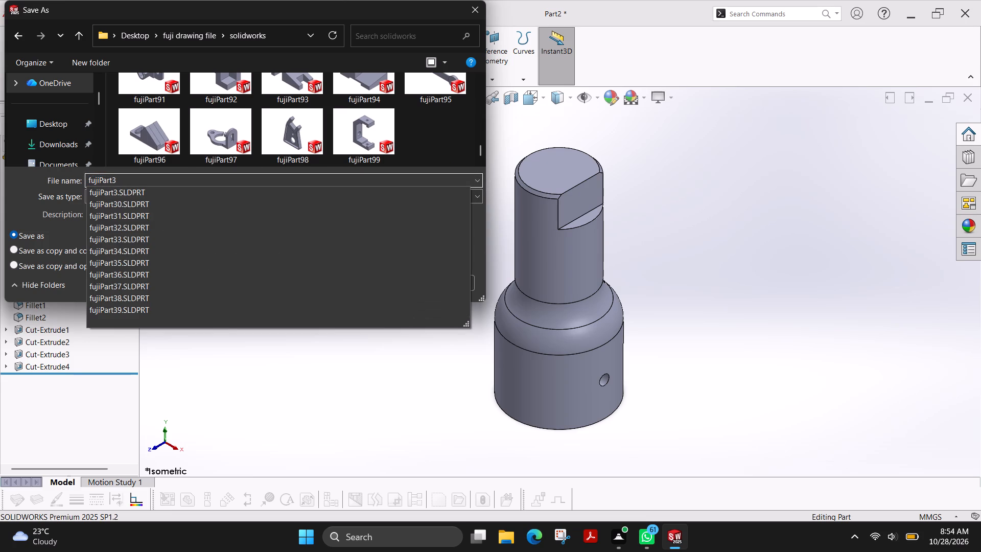
{"action": "key", "text": "Right"}
{"action": "key", "text": "Right"}
{"action": "key", "text": "Right"}
{"action": "key", "text": "Right"}
{"action": "key", "text": "Right"}
{"action": "key", "text": "Right"}
{"action": "key", "text": "Right"}
{"action": "key", "text": "Right"}
{"action": "key", "text": "BackSpace"}
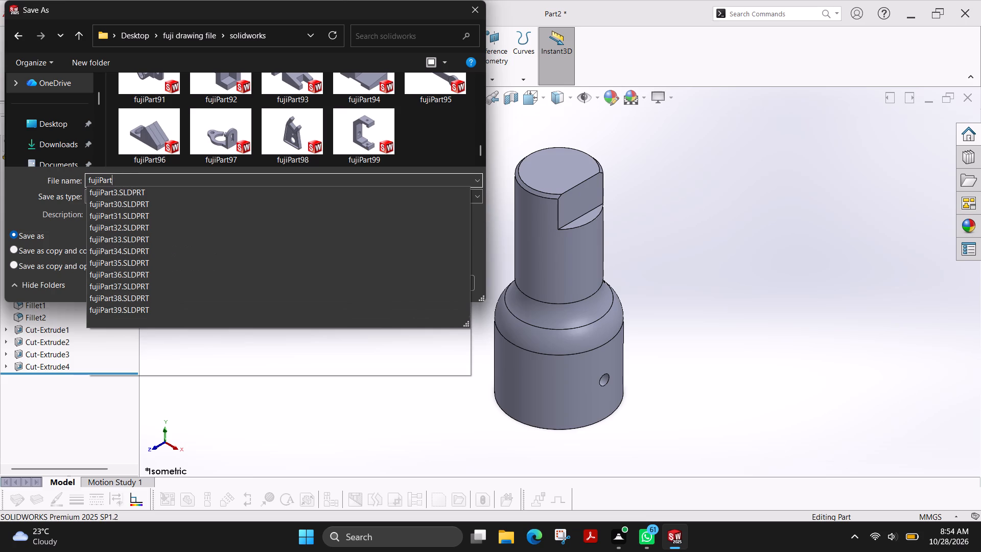
{"action": "type", "text": "100"}
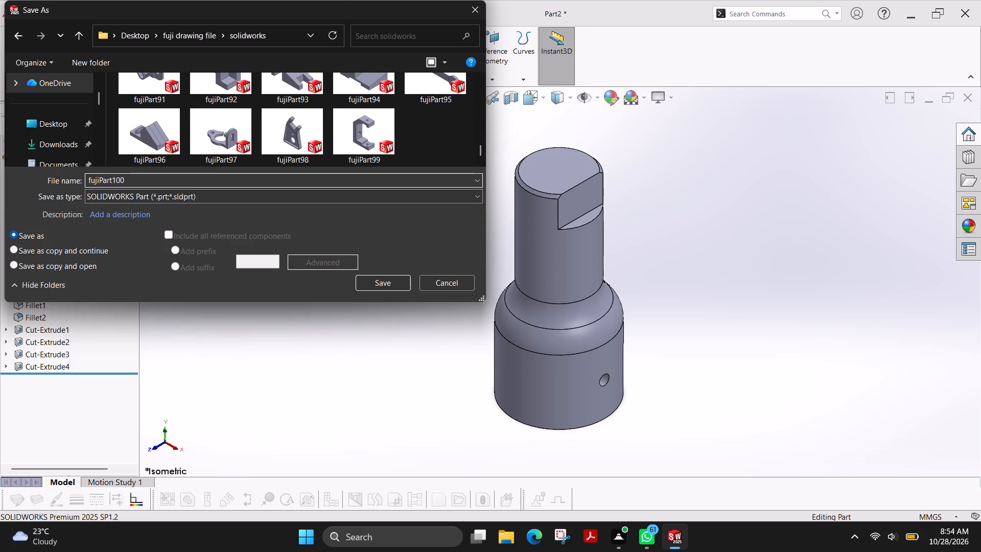
{"action": "key", "text": "Return"}
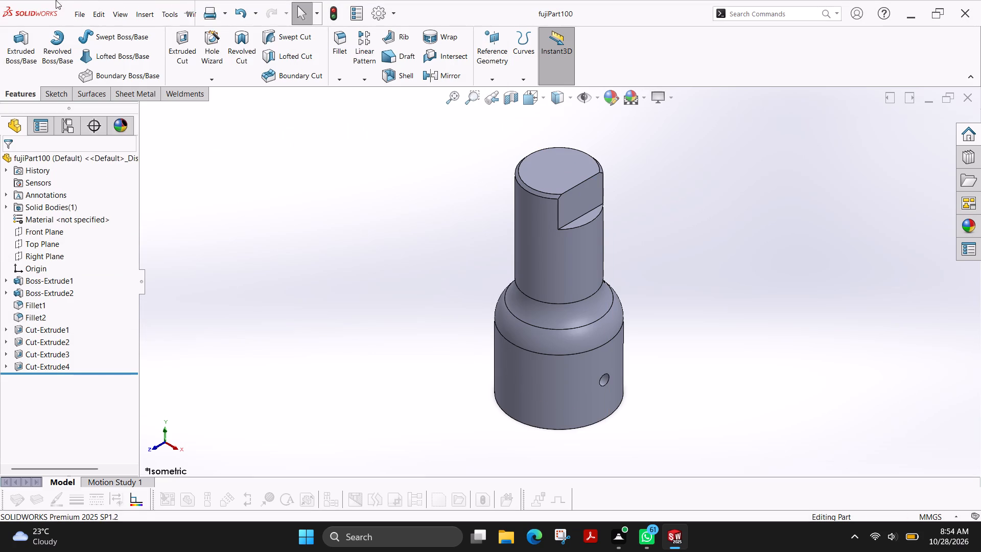
Save a PDF copy of fujiPart100 in the solid works folder inside Desktop's fuji plot file.
{"action": "left_click", "coordinate": [130, 154]}
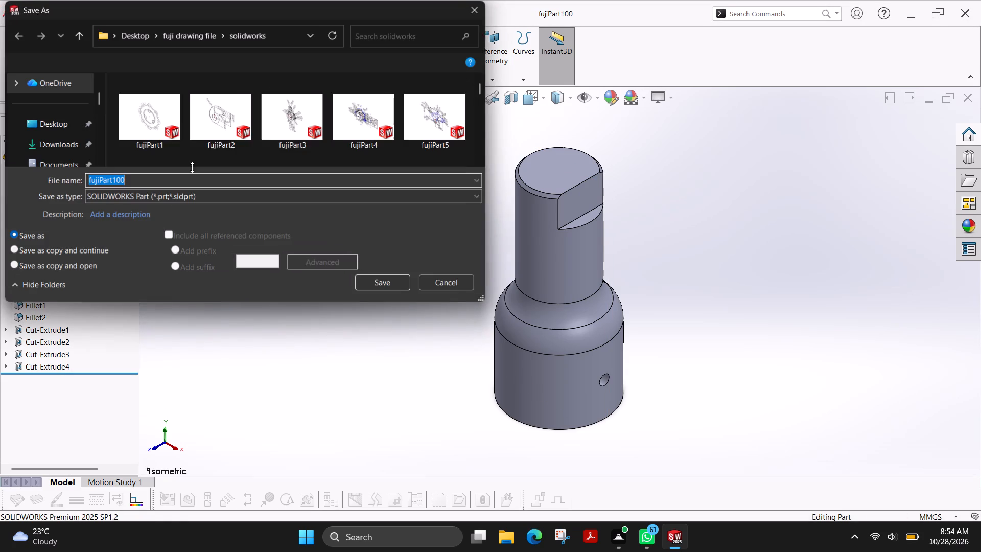
{"action": "left_click", "coordinate": [136, 25]}
{"action": "double_click", "coordinate": [168, 113]}
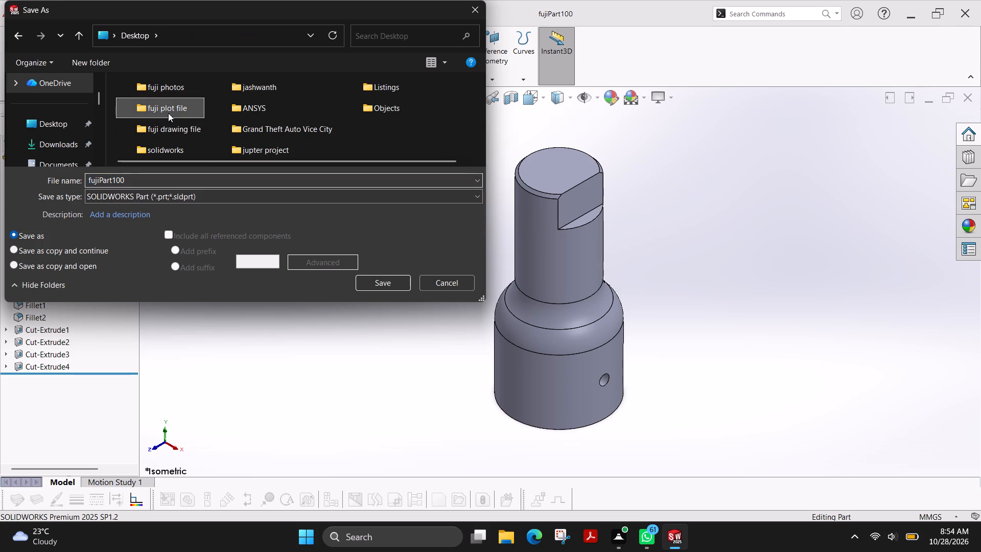
{"action": "double_click", "coordinate": [158, 96]}
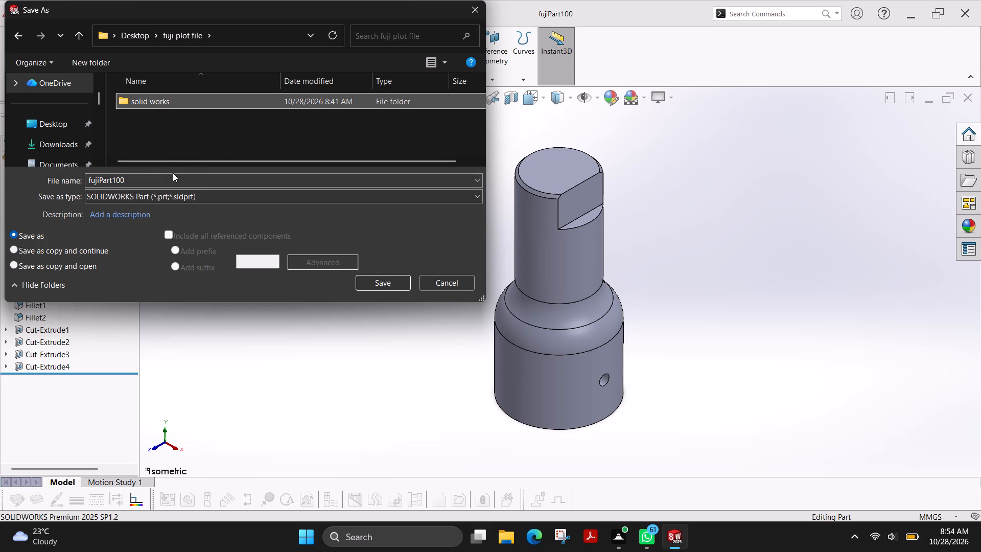
{"action": "left_click", "coordinate": [169, 197]}
{"action": "left_click", "coordinate": [158, 299]}
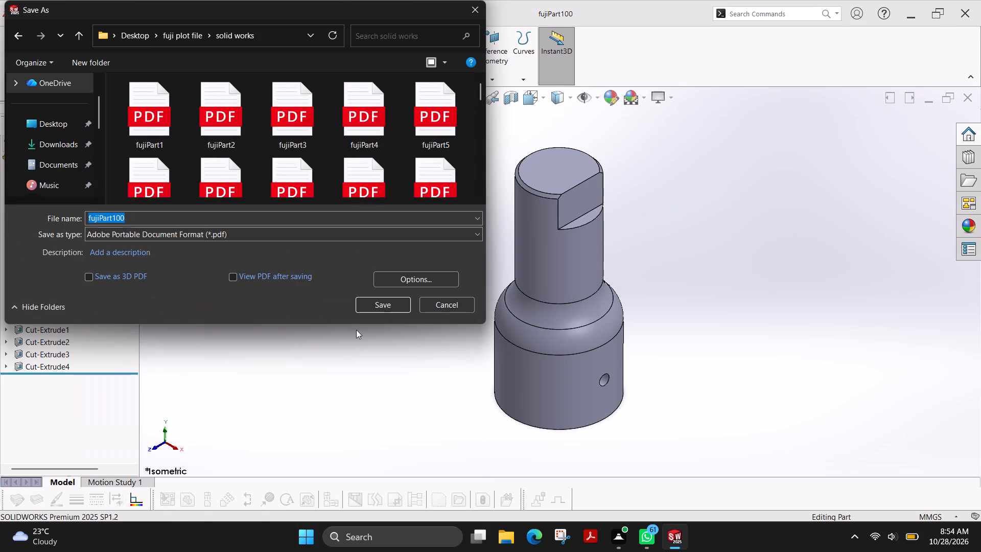
{"action": "left_click", "coordinate": [387, 303]}
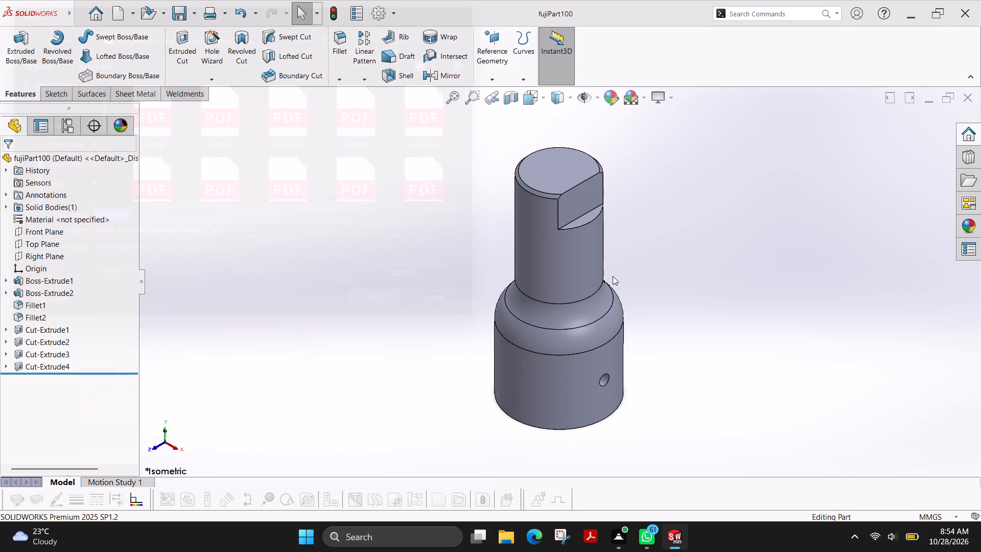